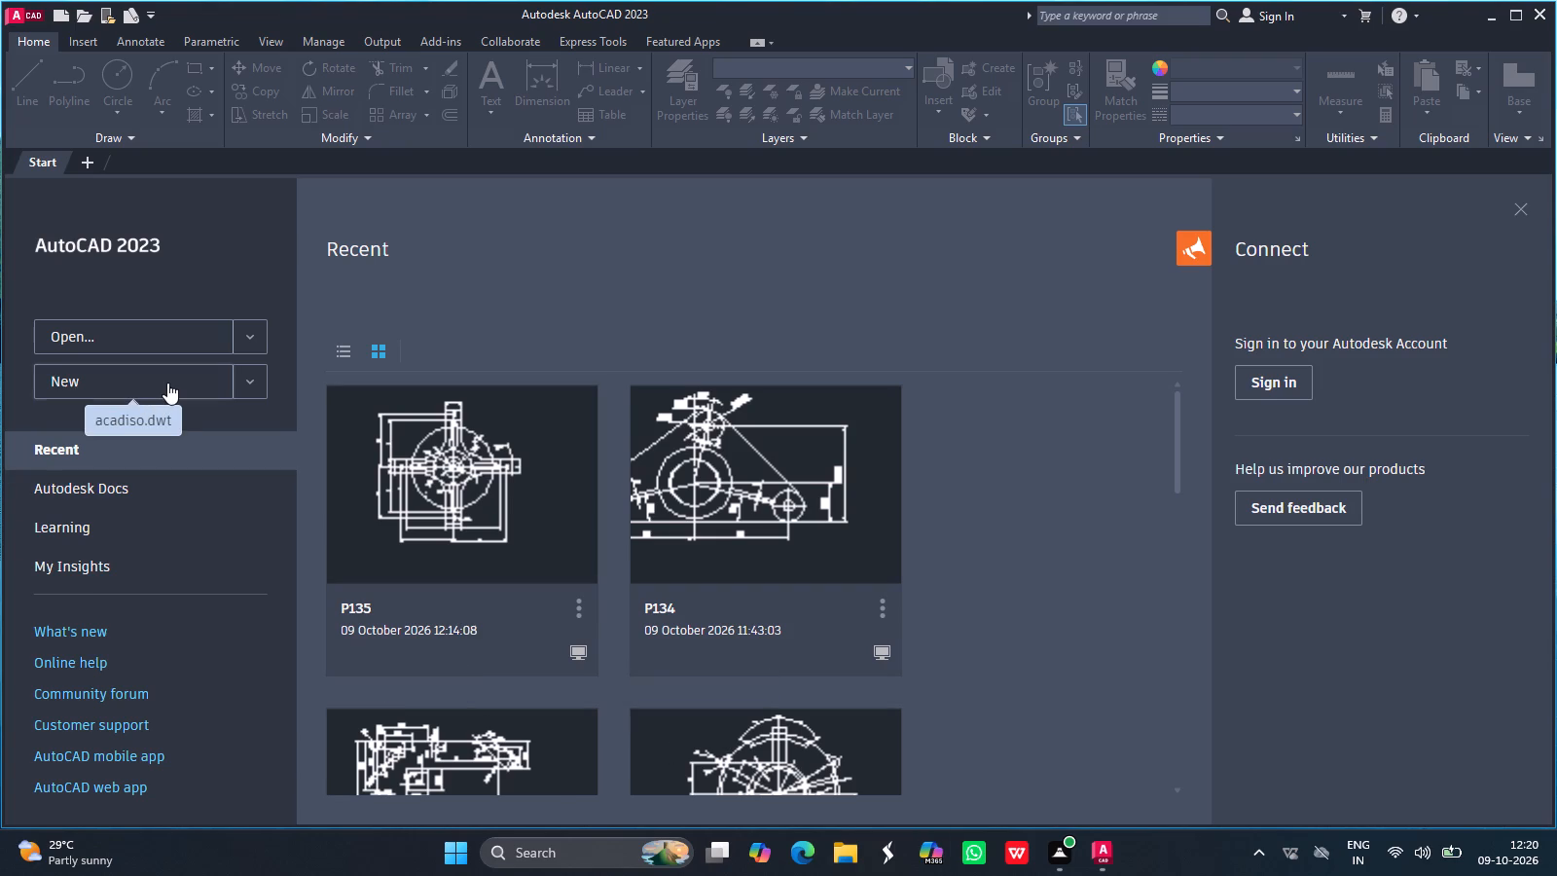
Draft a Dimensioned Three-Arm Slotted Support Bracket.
Create a new drawing from the acadiso.dwt template.
left_click(170, 383)
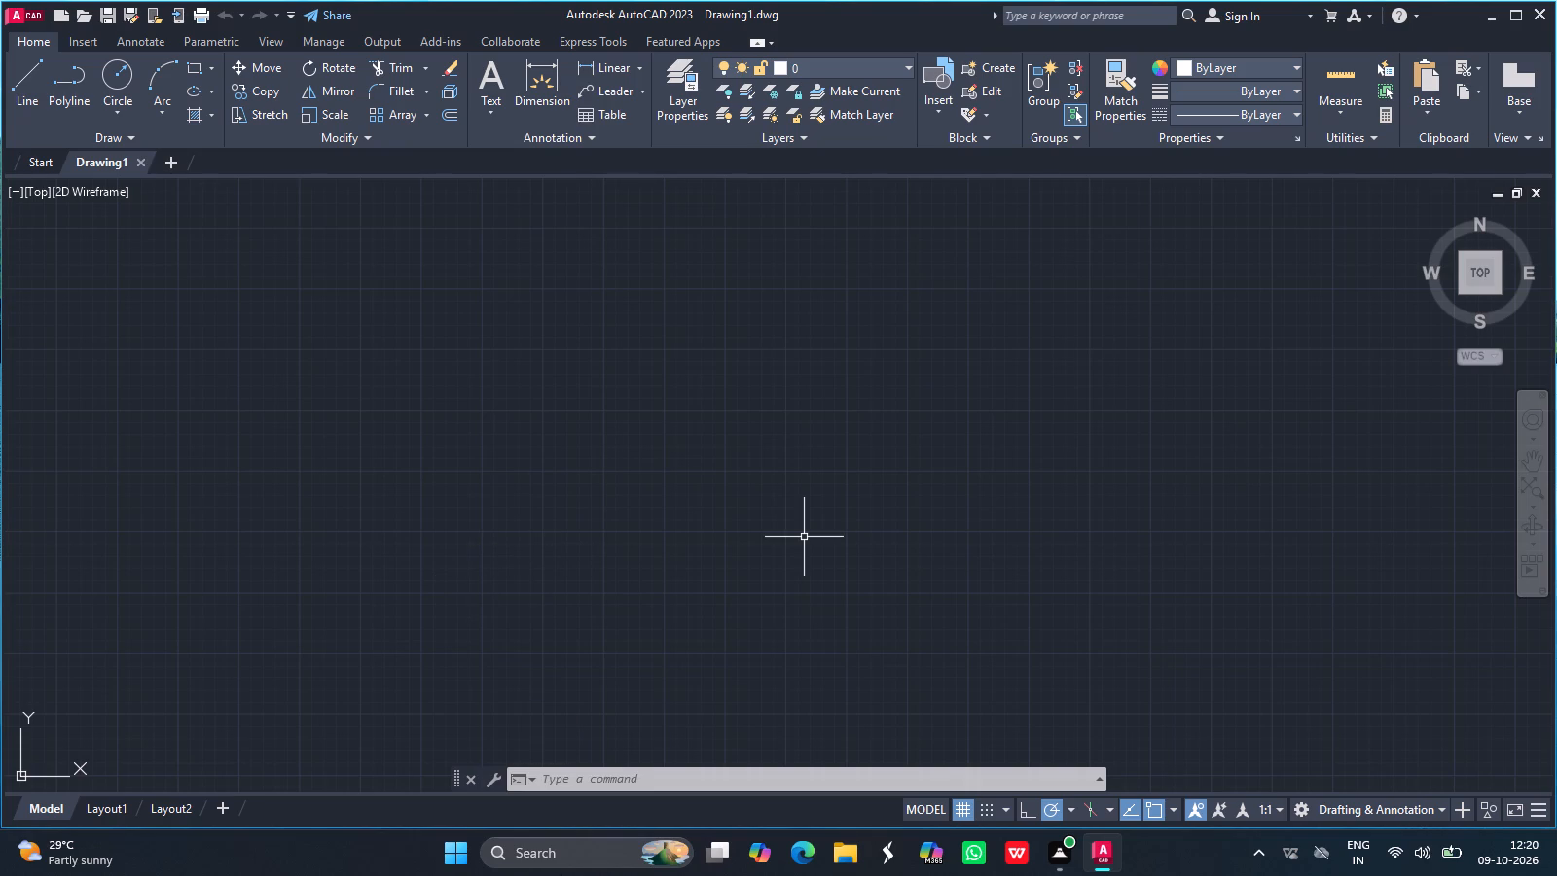
Turn on command log recording with the LOGFILEON command.
left_click(626, 786)
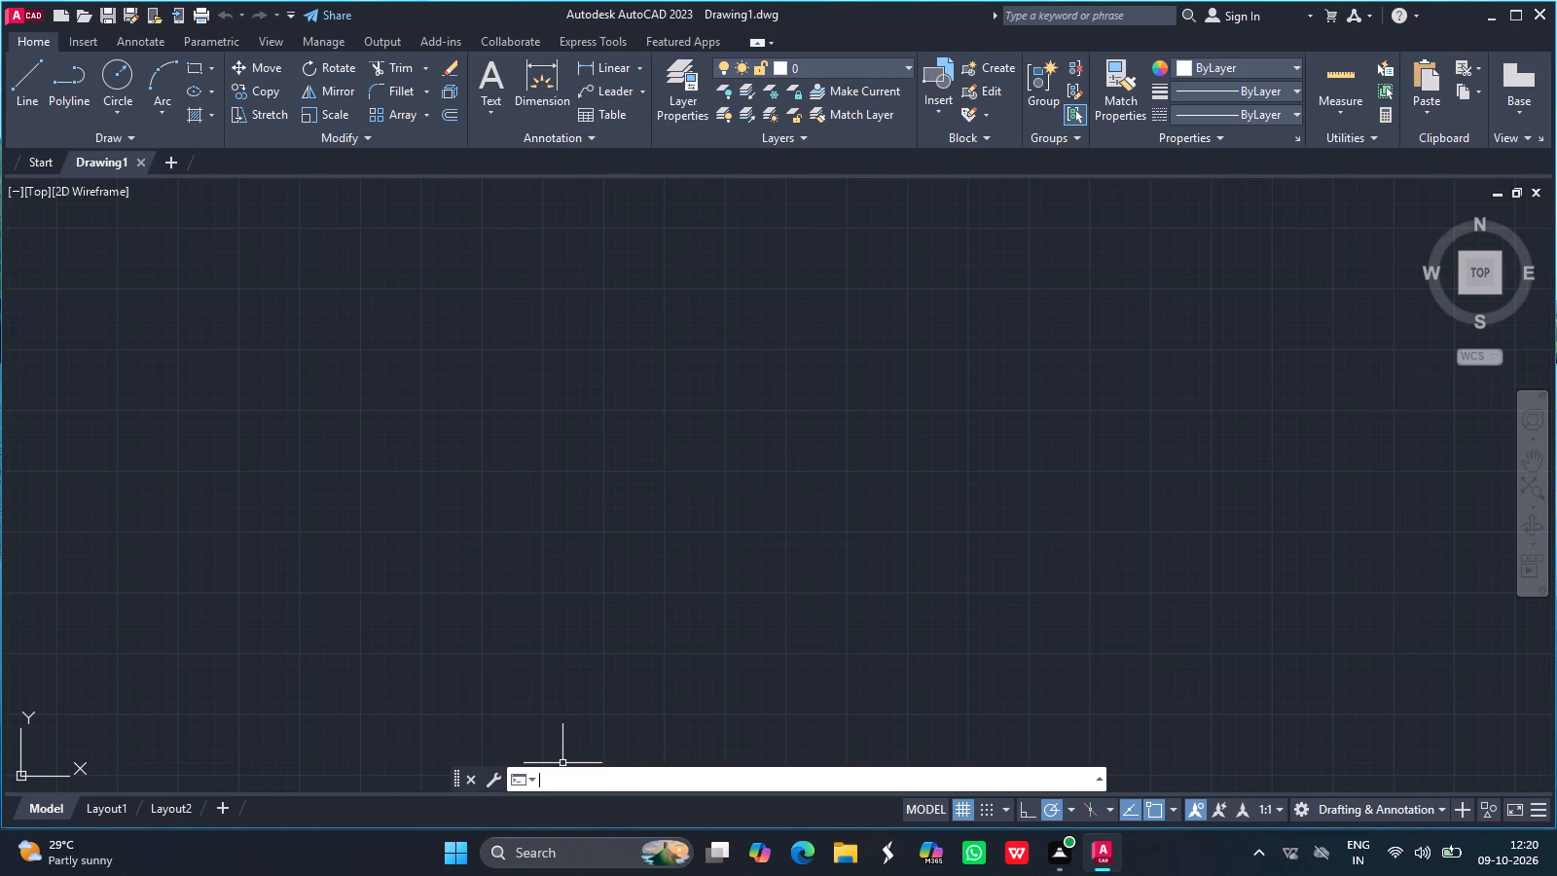
type("logf")
left_click(582, 703)
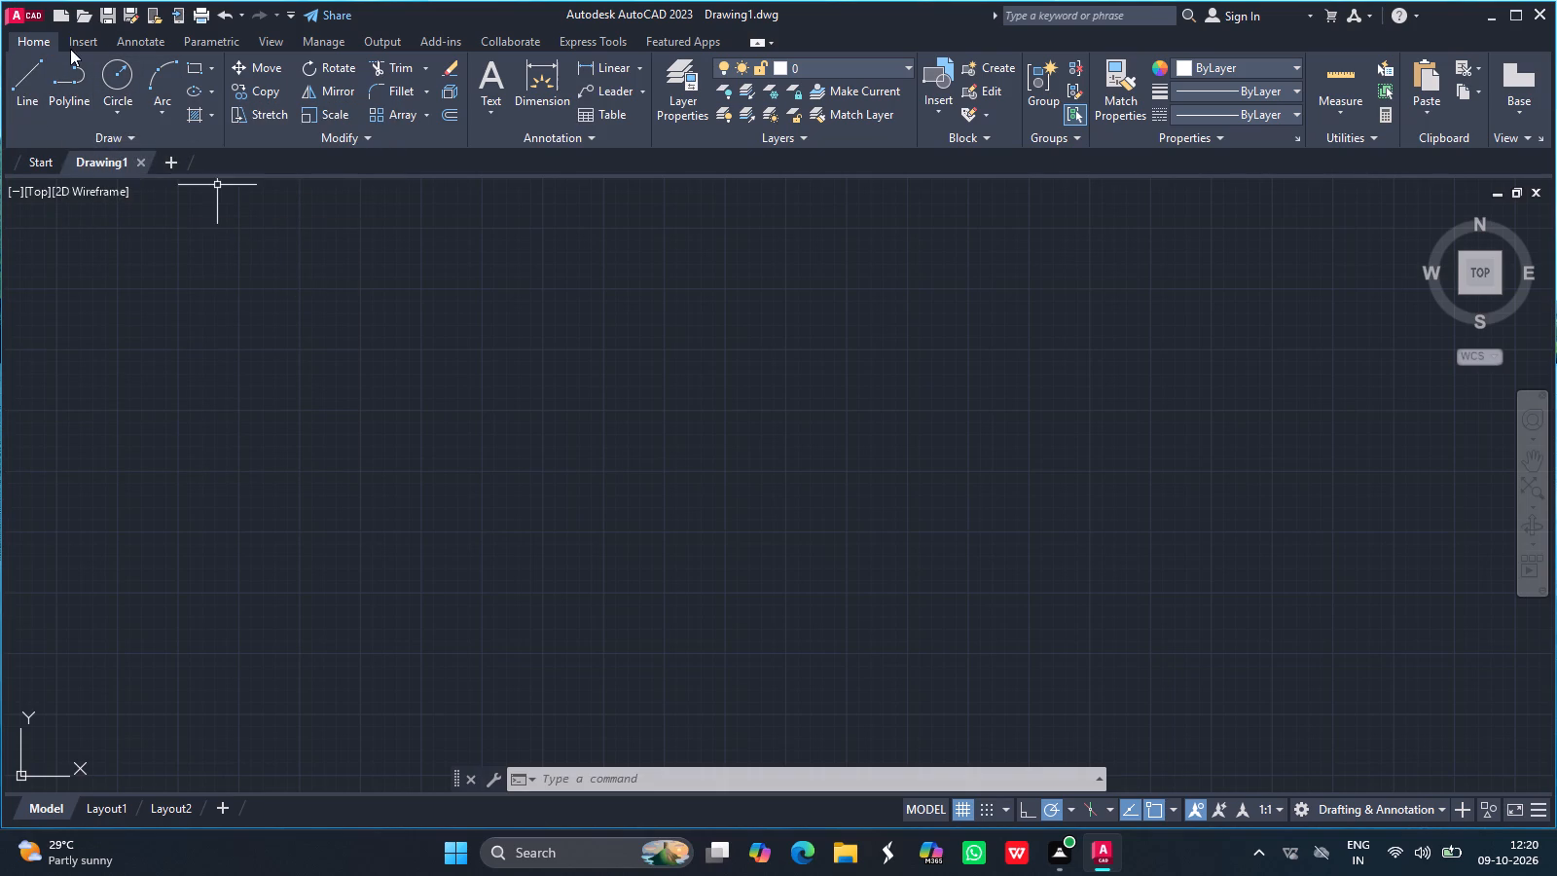
left_click(618, 781)
type("logf")
left_click(575, 710)
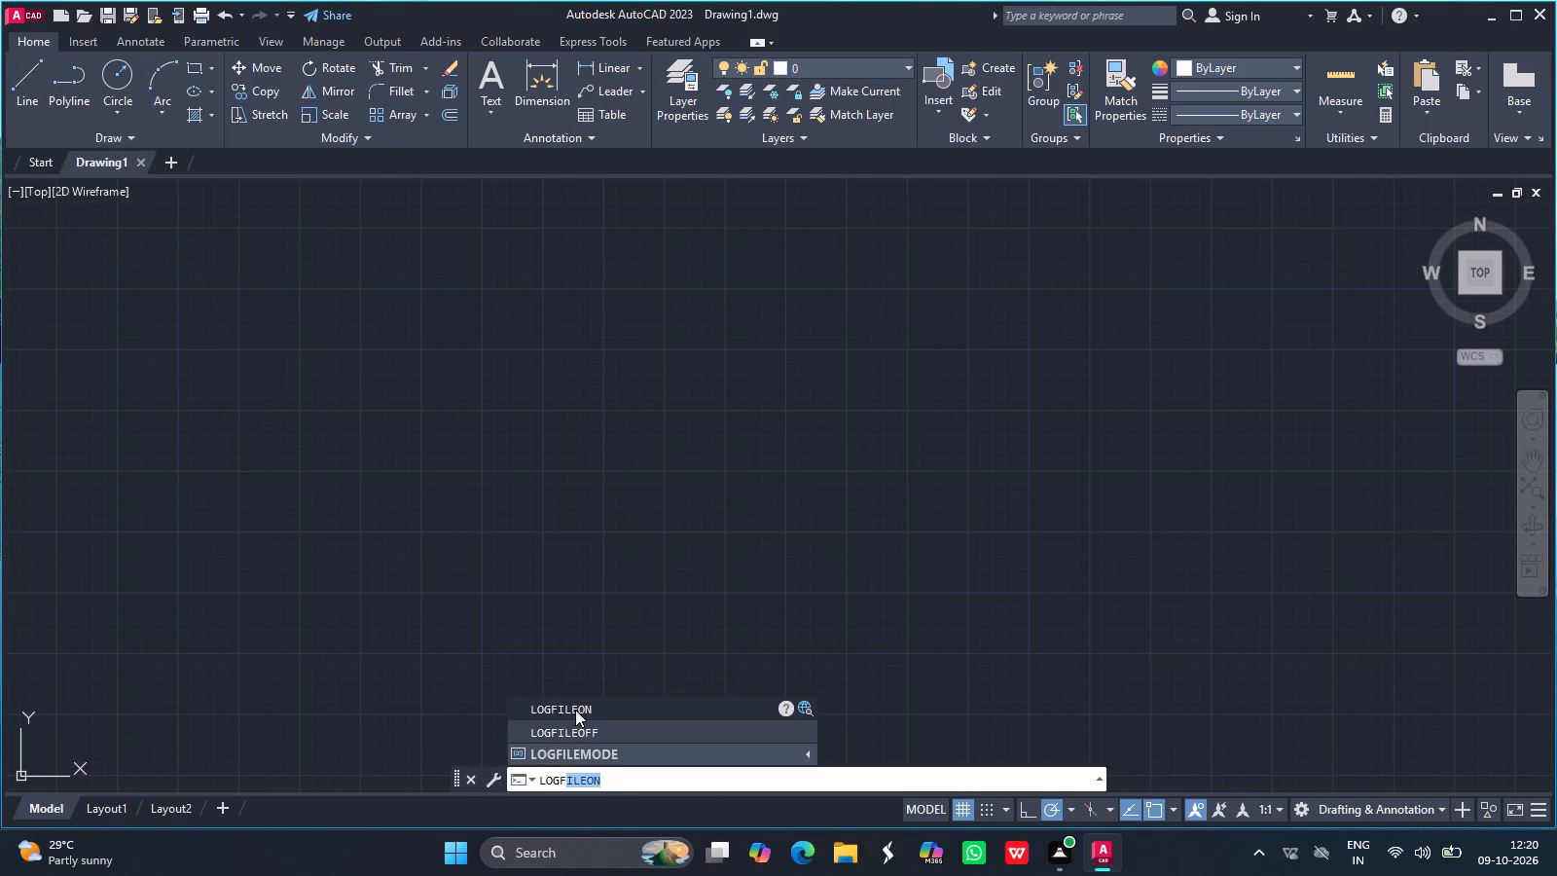
Draw a circle of diameter 18 in the empty drawing area.
left_click(123, 100)
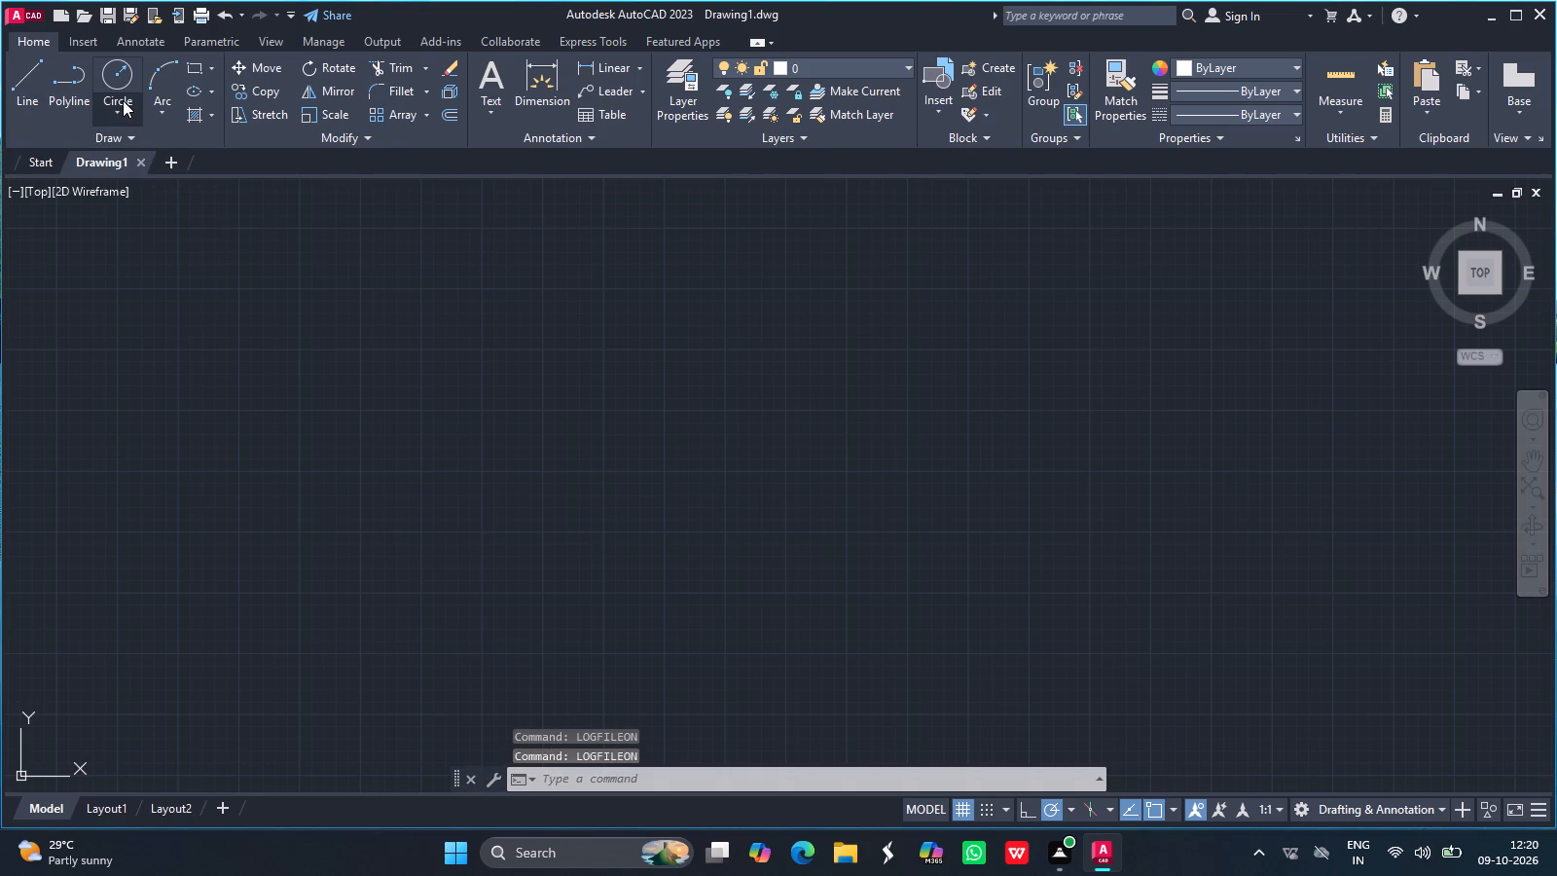
left_click(159, 177)
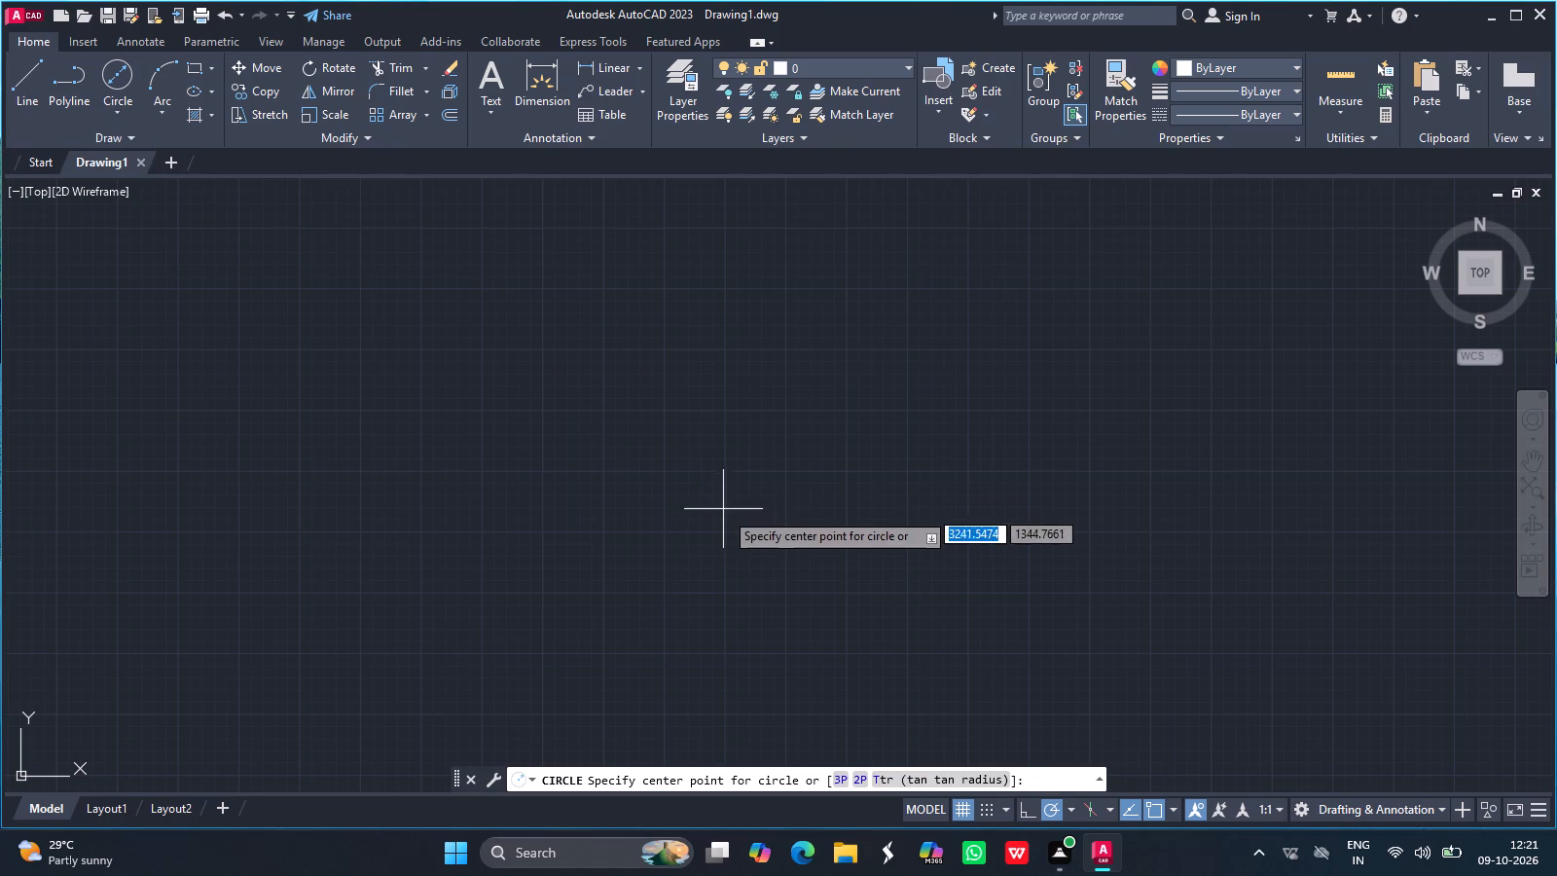
left_click_drag(727, 517, 620, 445)
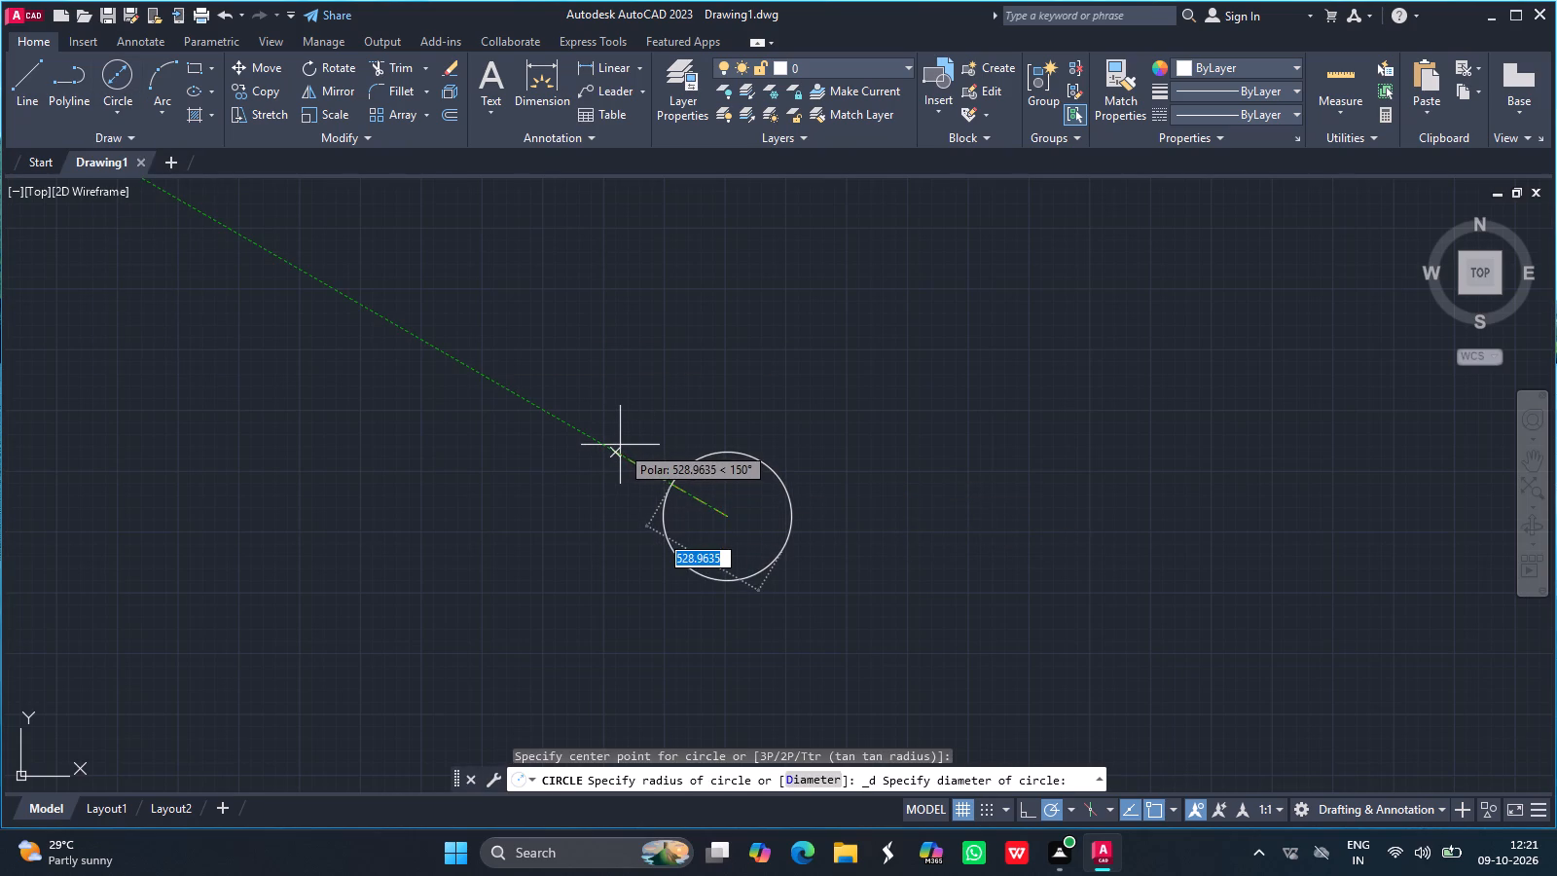
type("18")
key("Return")
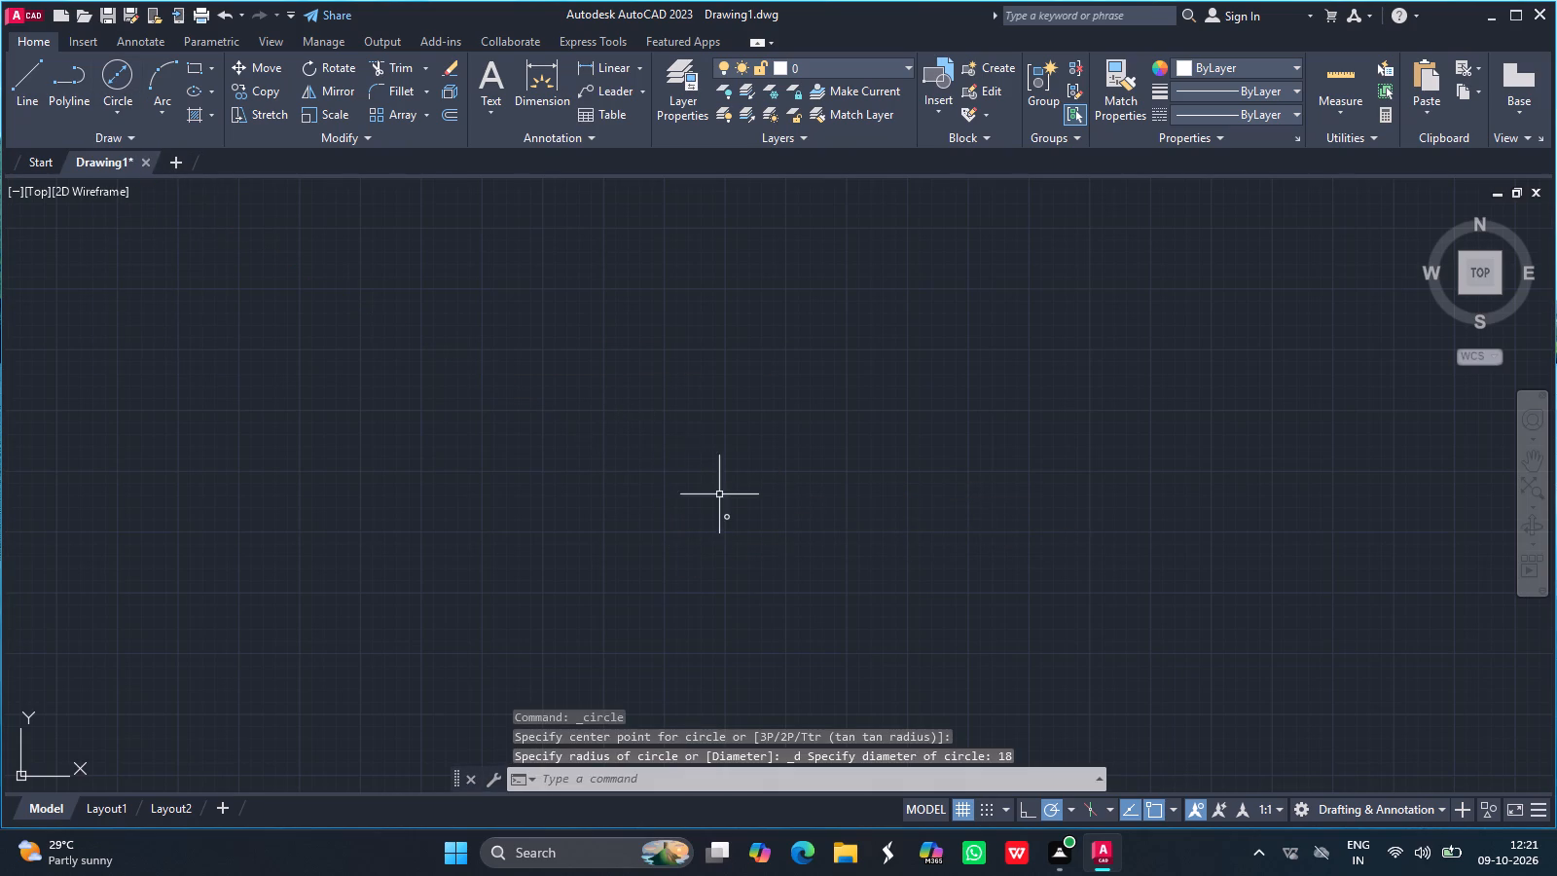
Draw a circle of radius 48 concentric with the 18-diameter circle.
scroll(748, 525, "up", 6, "ctrl")
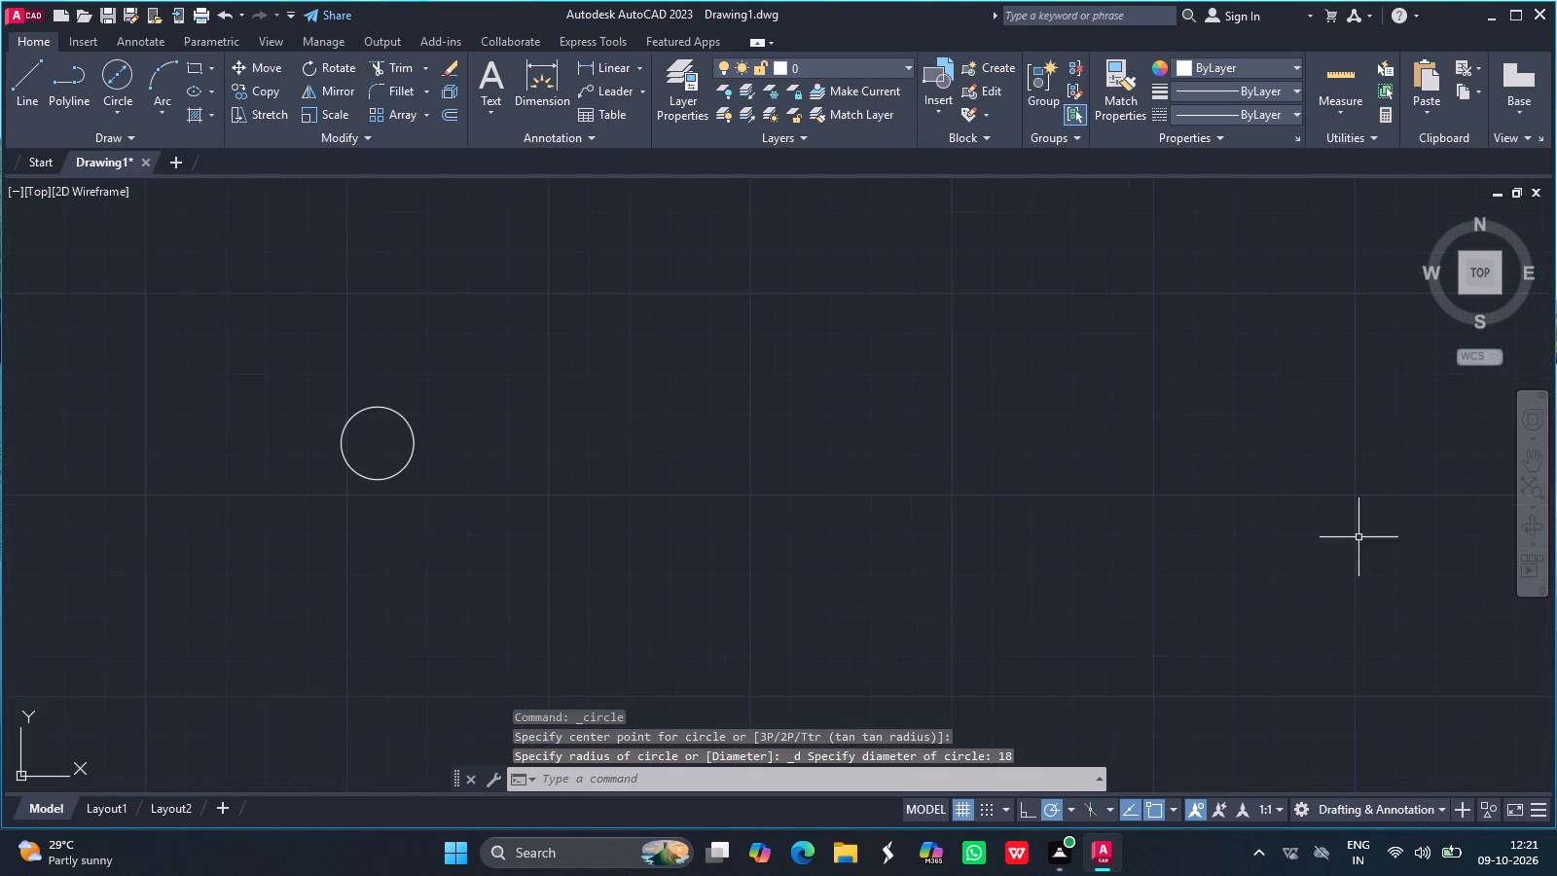
left_click(1537, 474)
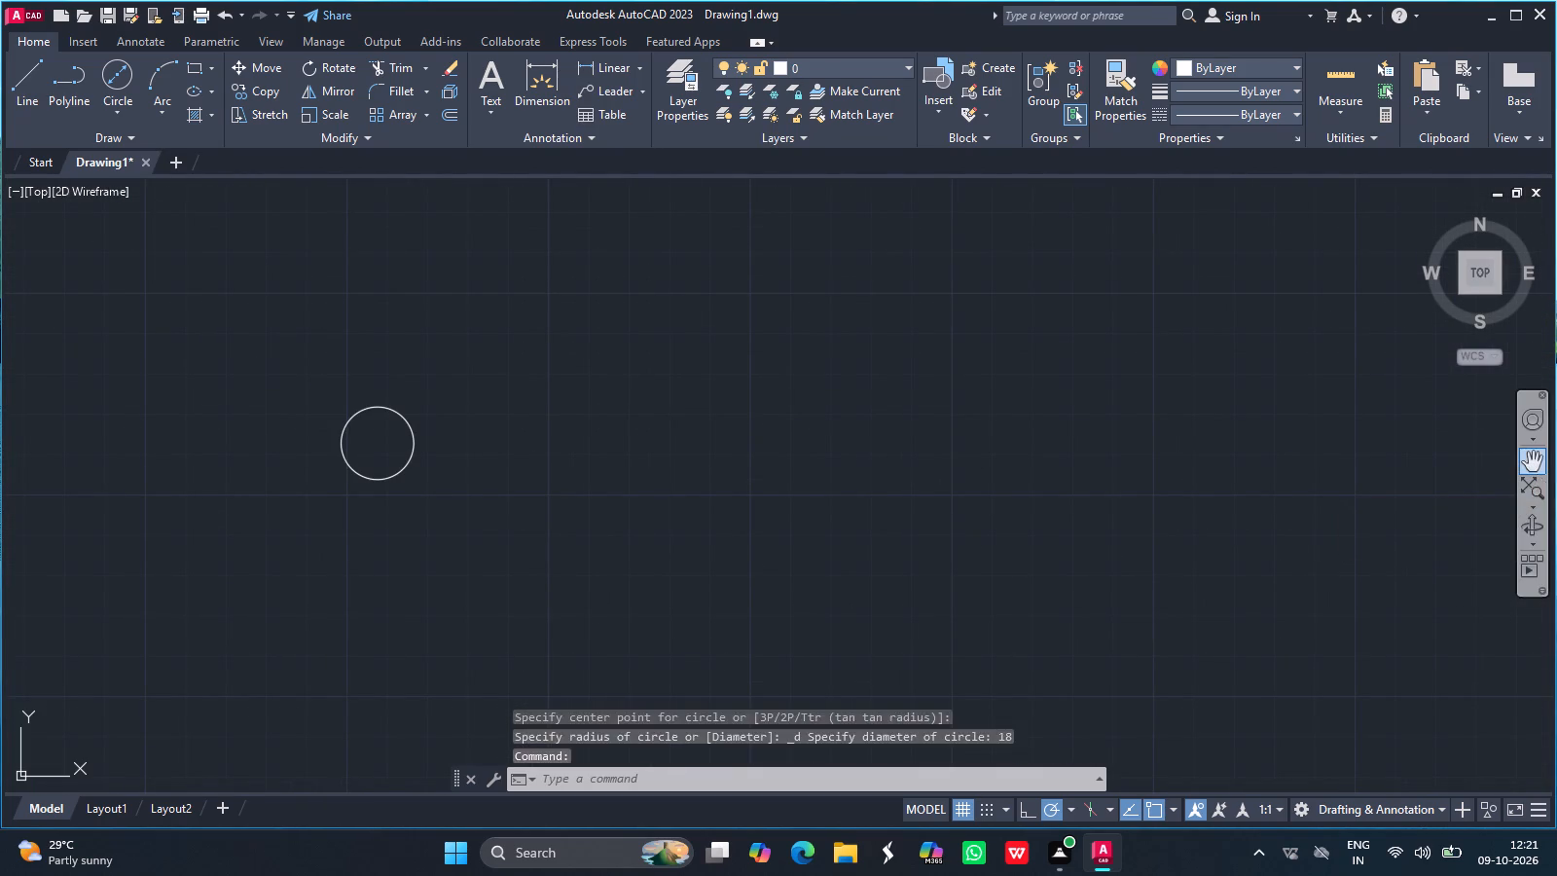
left_click_drag(381, 429, 698, 532)
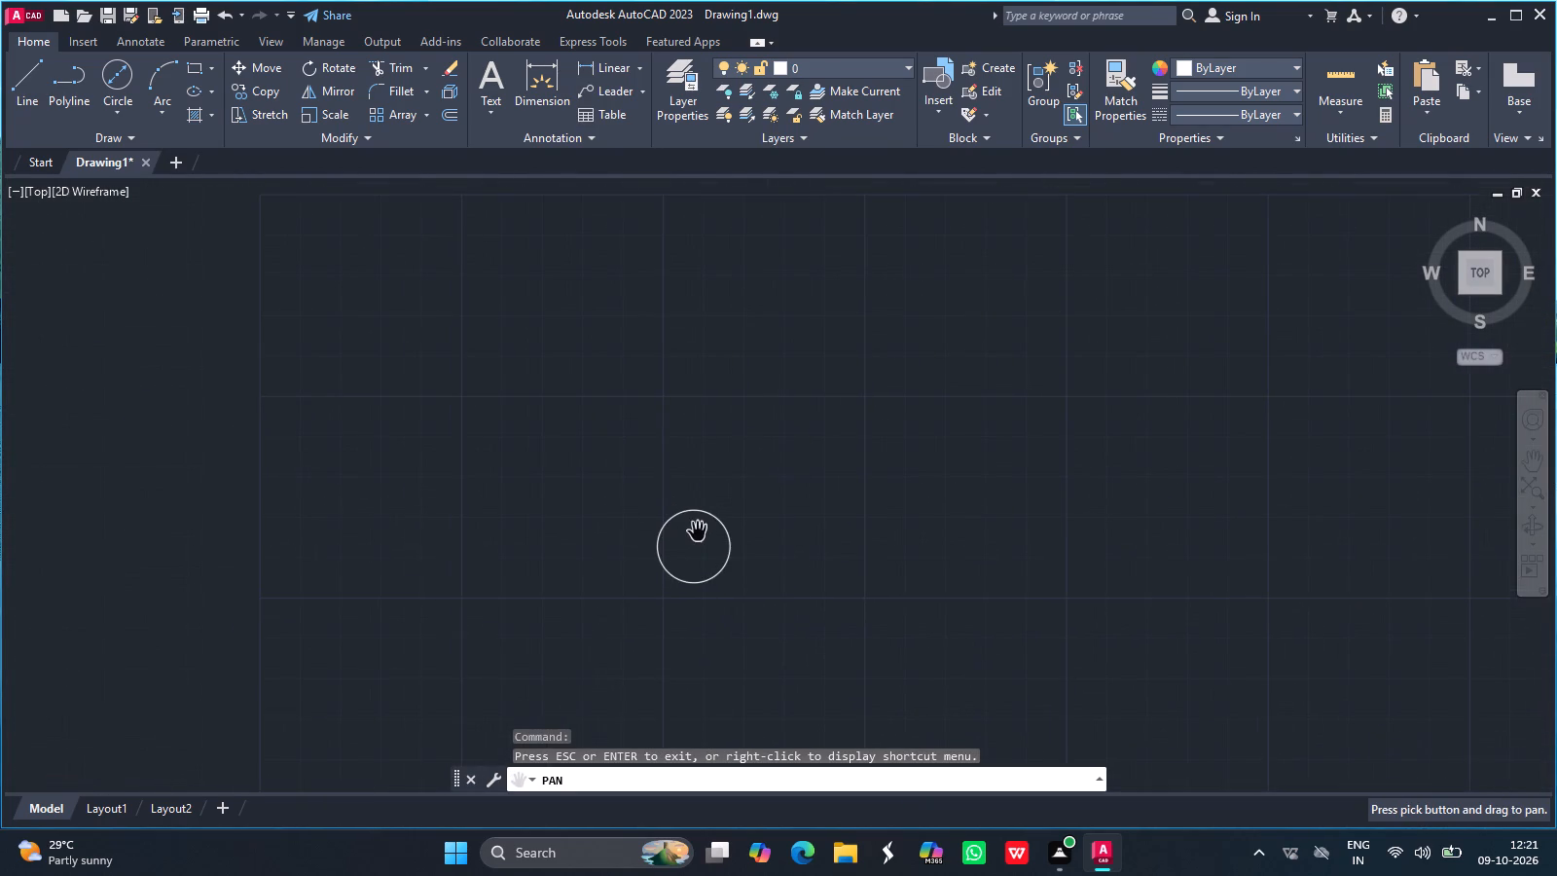
left_click(686, 562)
left_click_drag(686, 562, 627, 471)
left_click_drag(627, 471, 626, 468)
scroll(706, 556, "up", 2, "ctrl")
left_click_drag(688, 517, 654, 424)
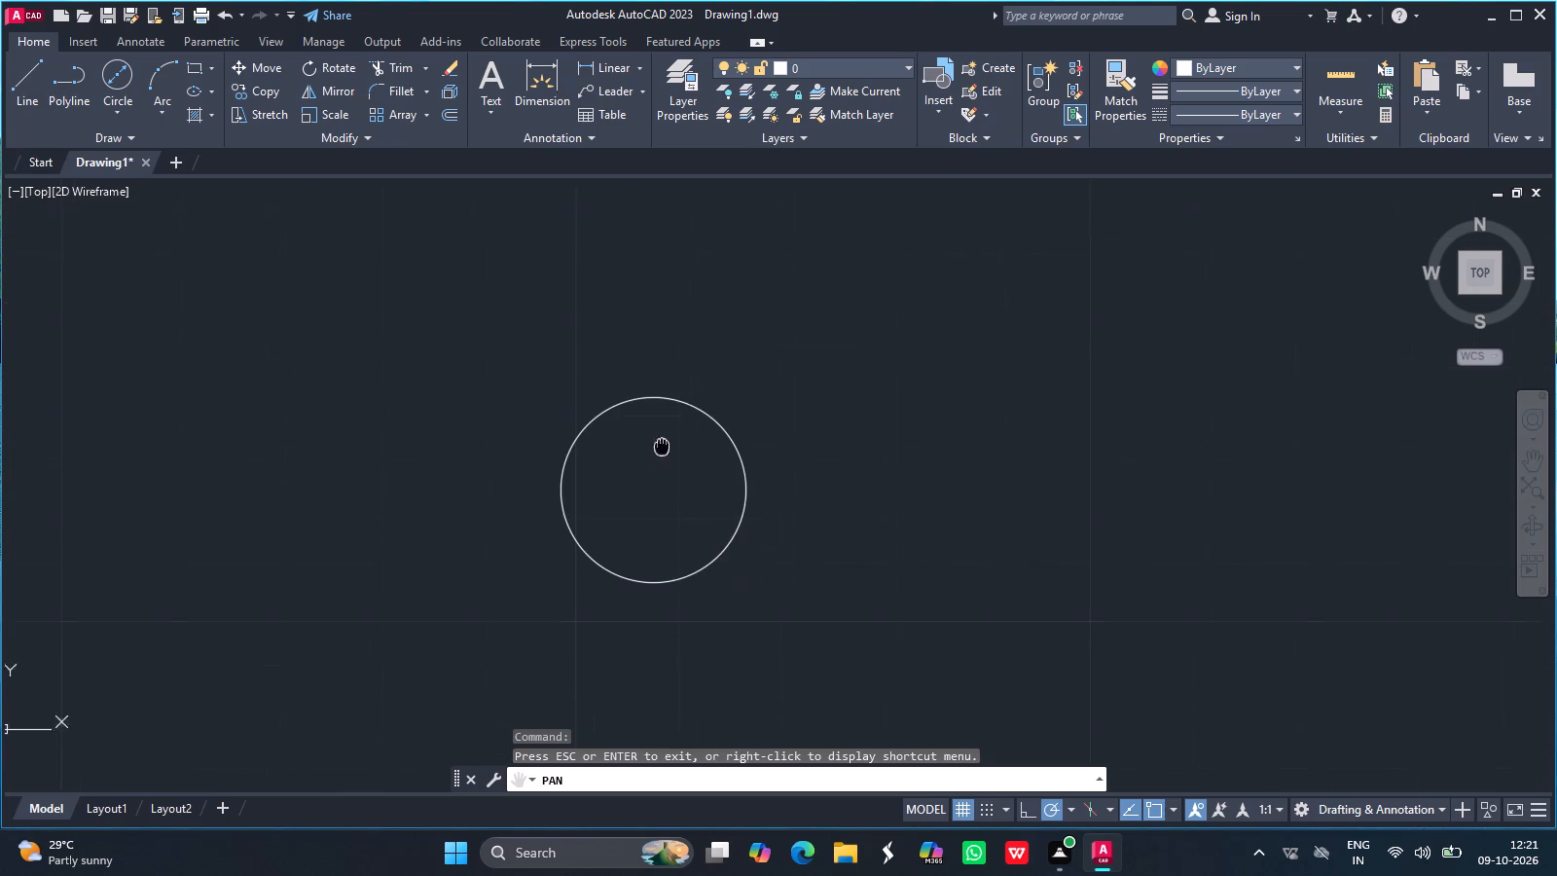
left_click_drag(654, 424, 661, 447)
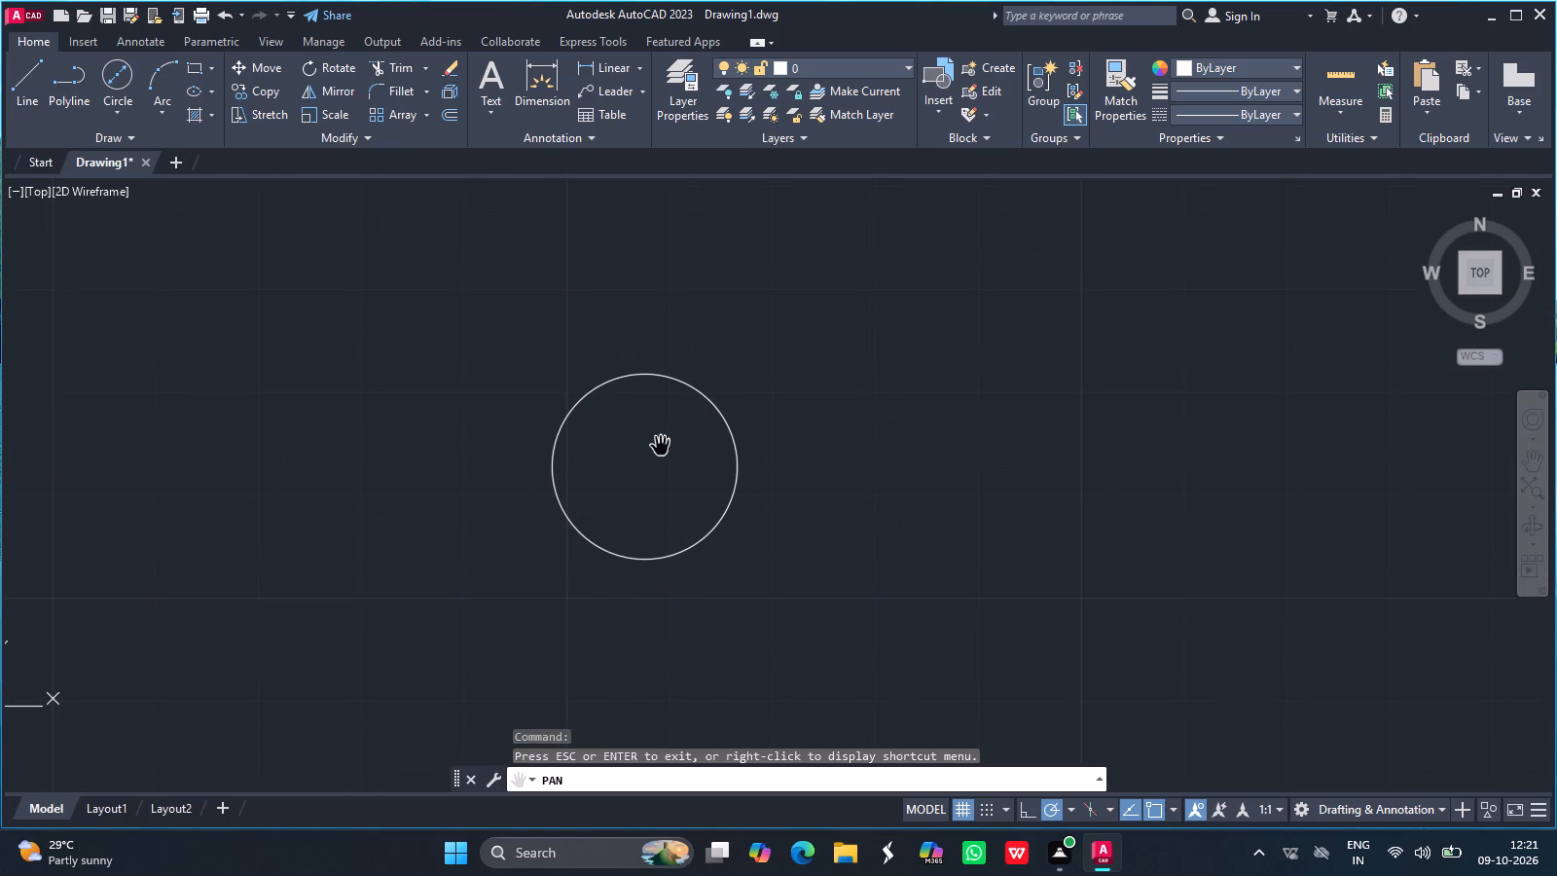
scroll(661, 447, "down", 1, "ctrl")
key("Escape")
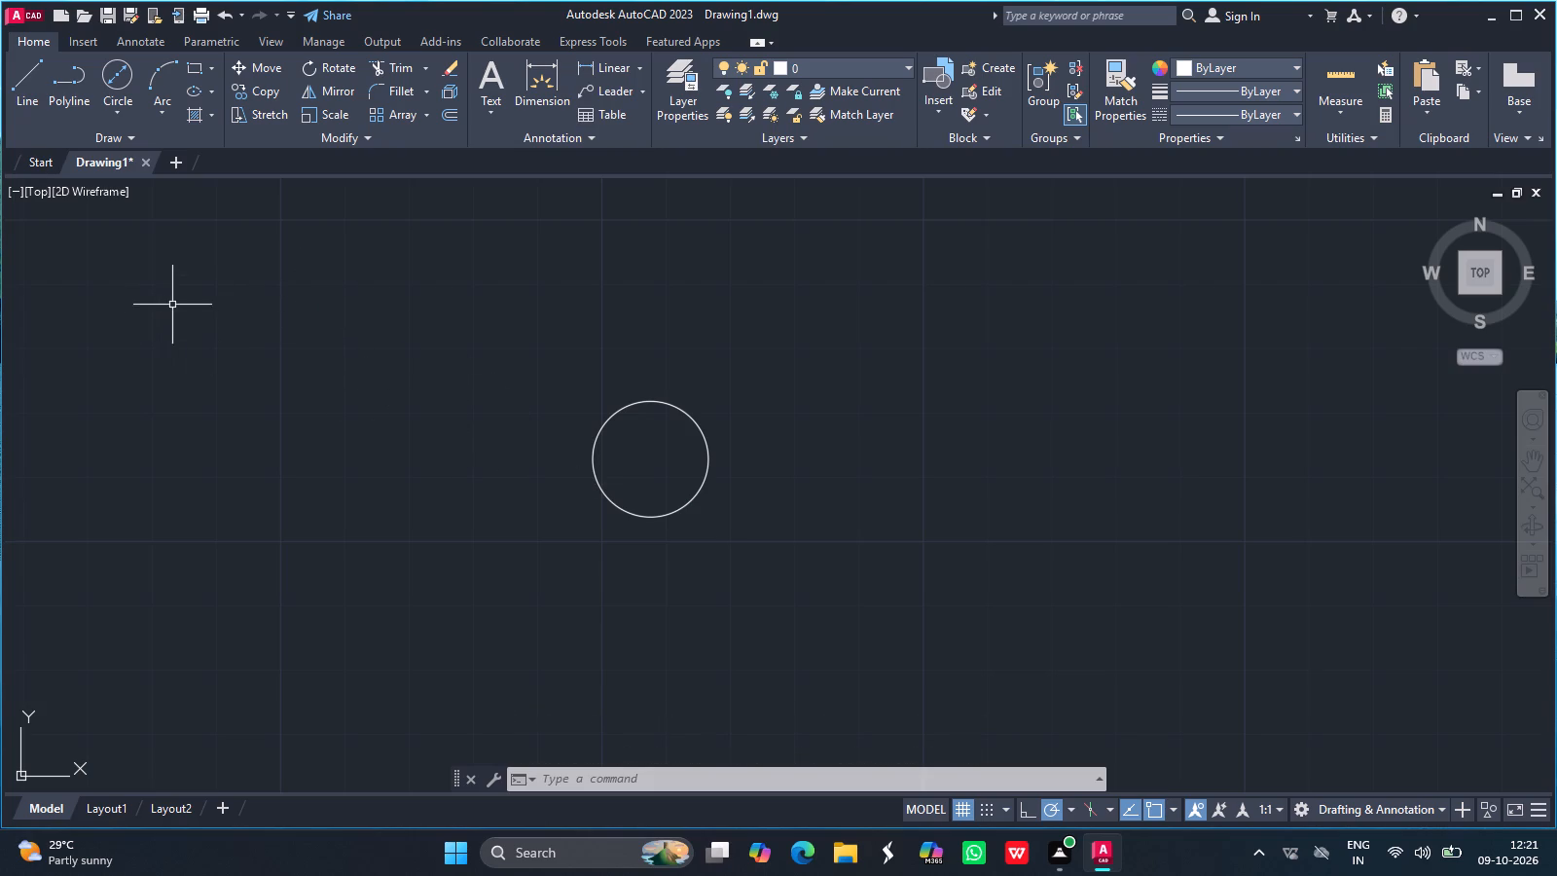
left_click(27, 77)
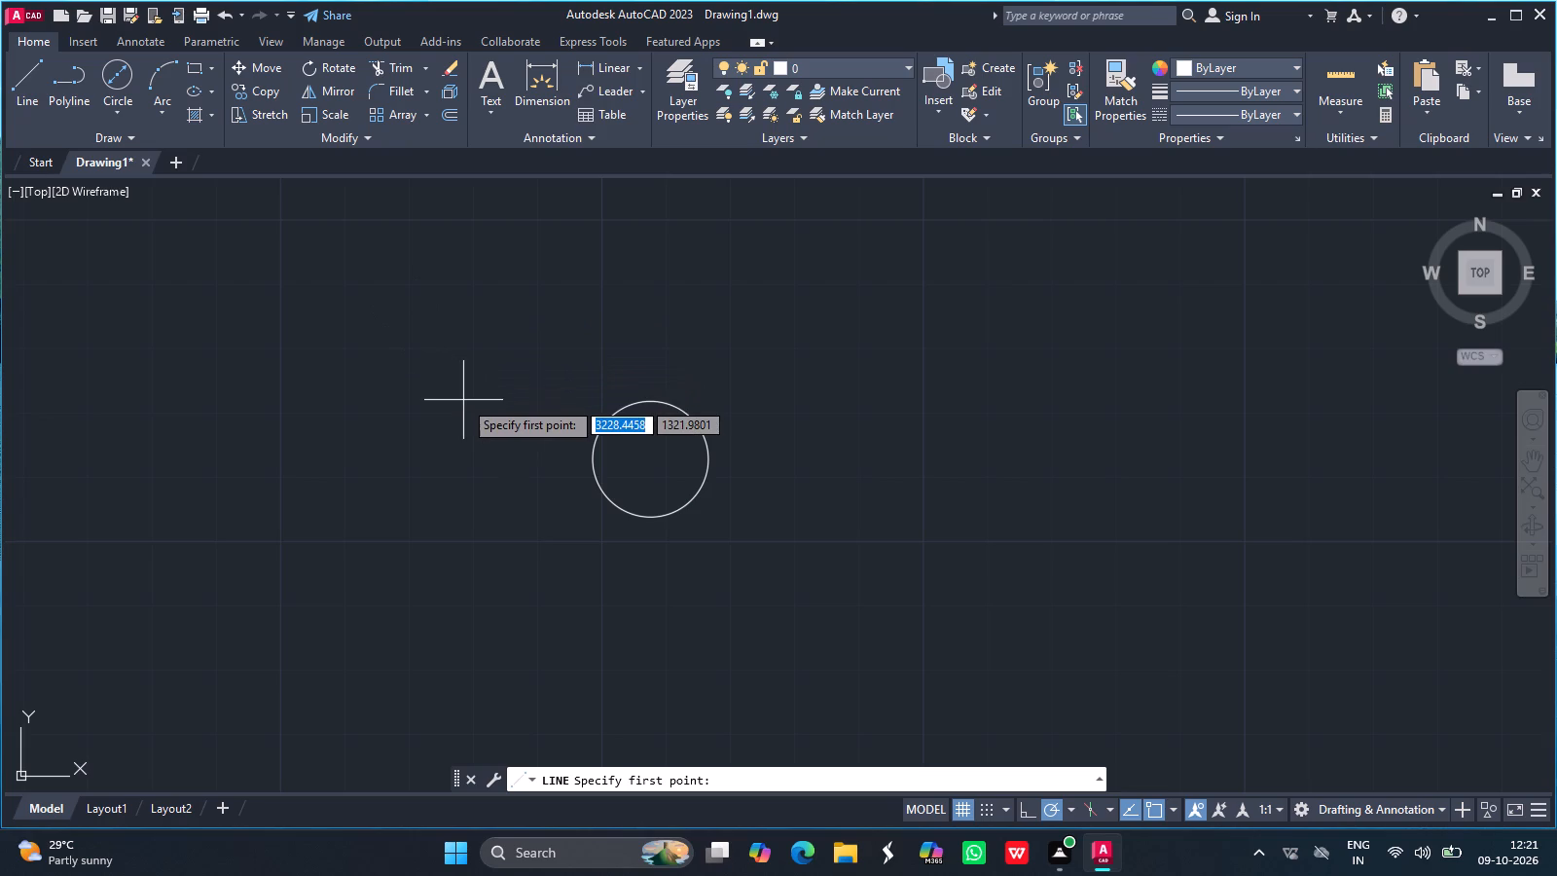
key("Escape")
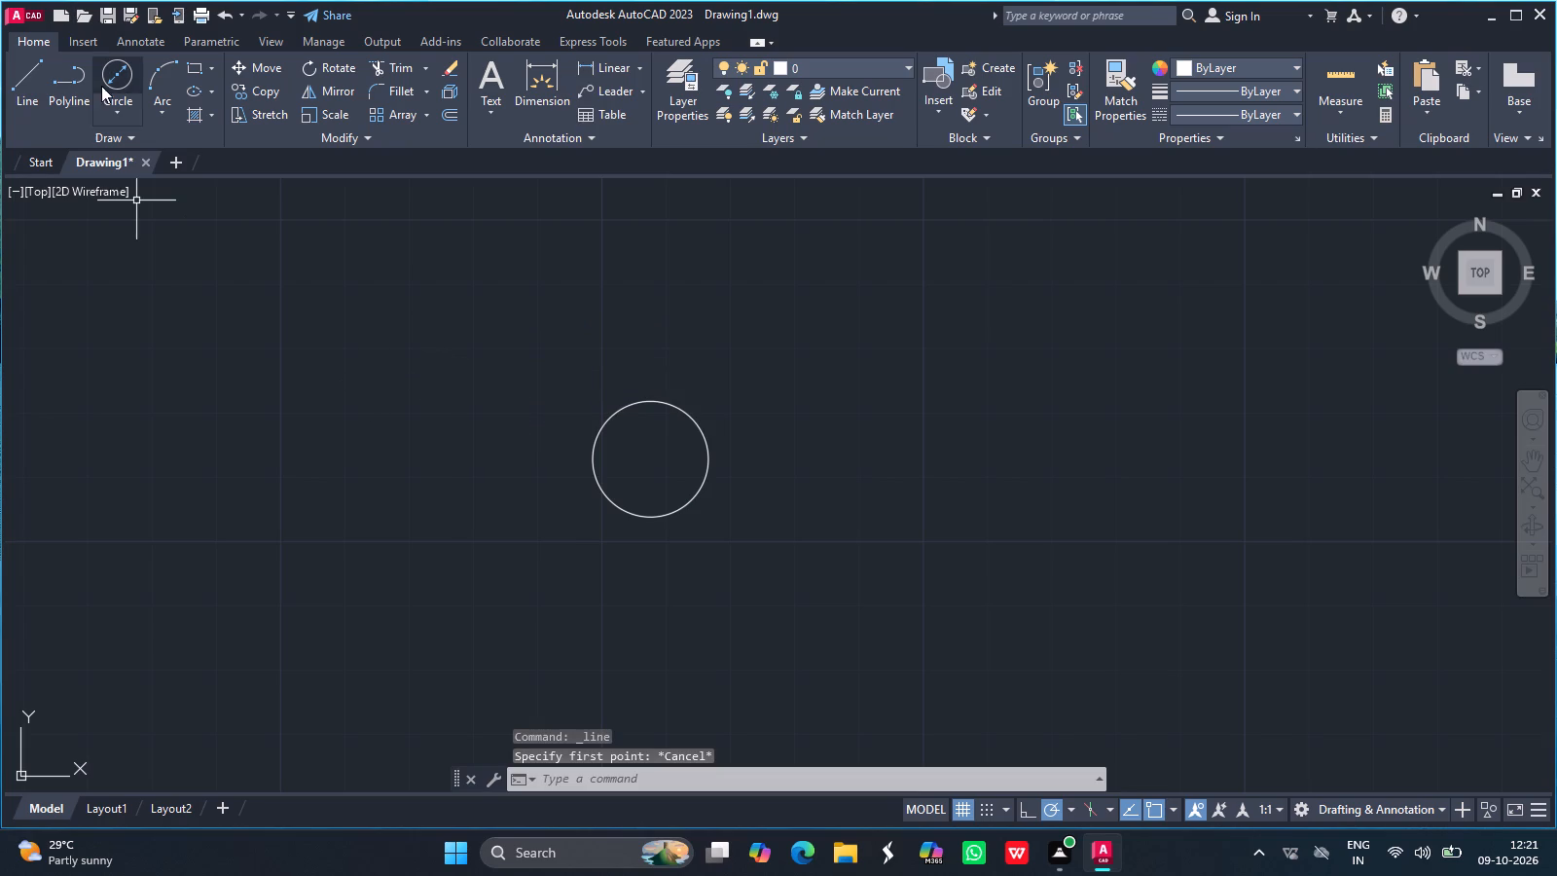
left_click(125, 110)
left_click(146, 145)
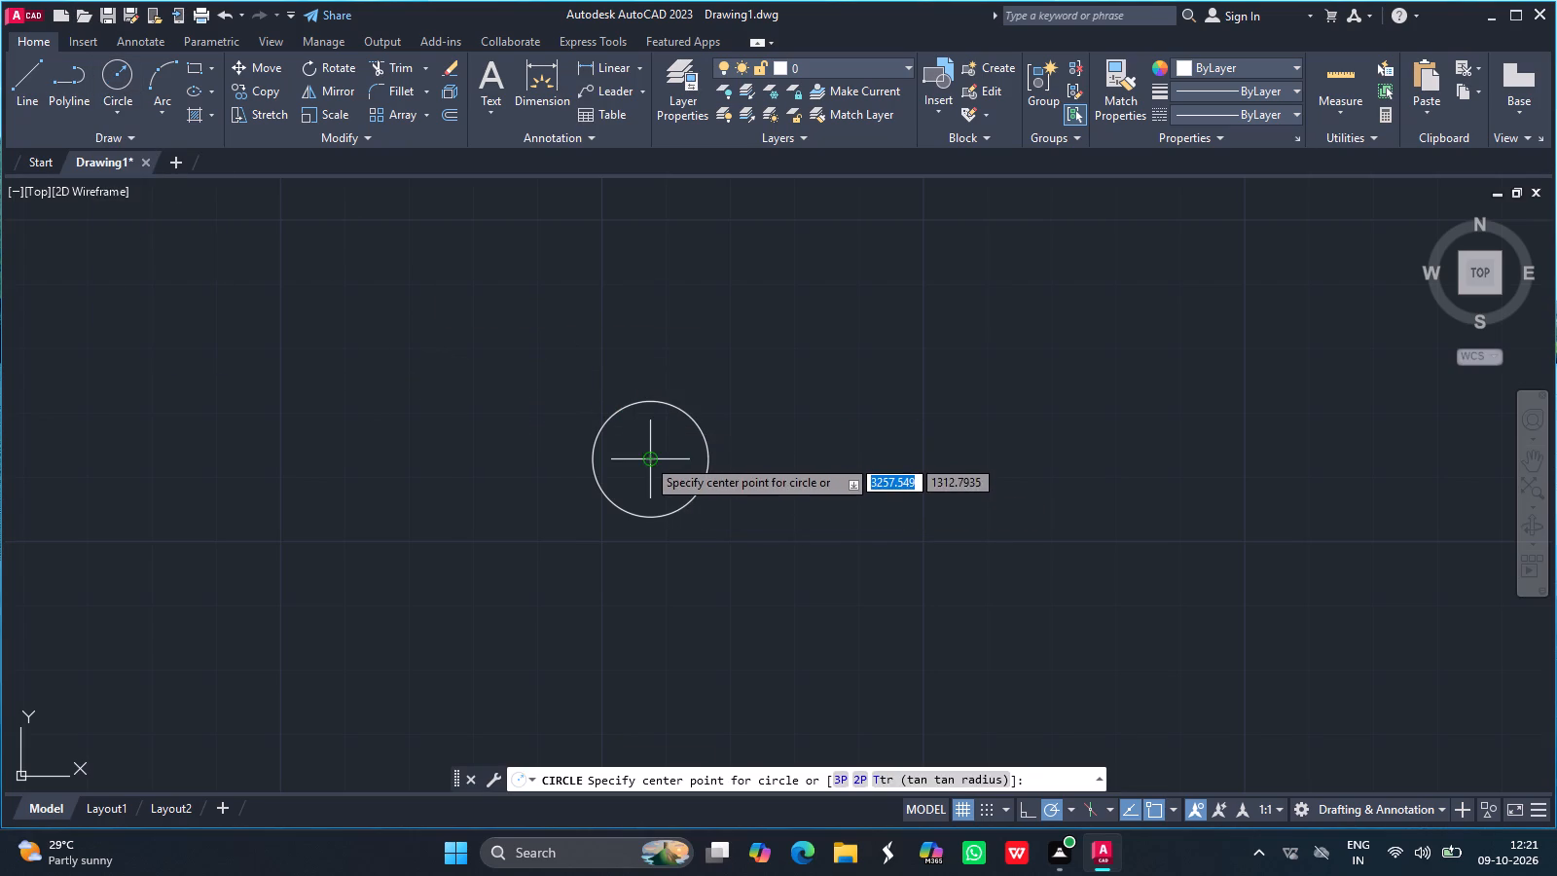
left_click_drag(646, 457, 431, 310)
type("48")
key("Return")
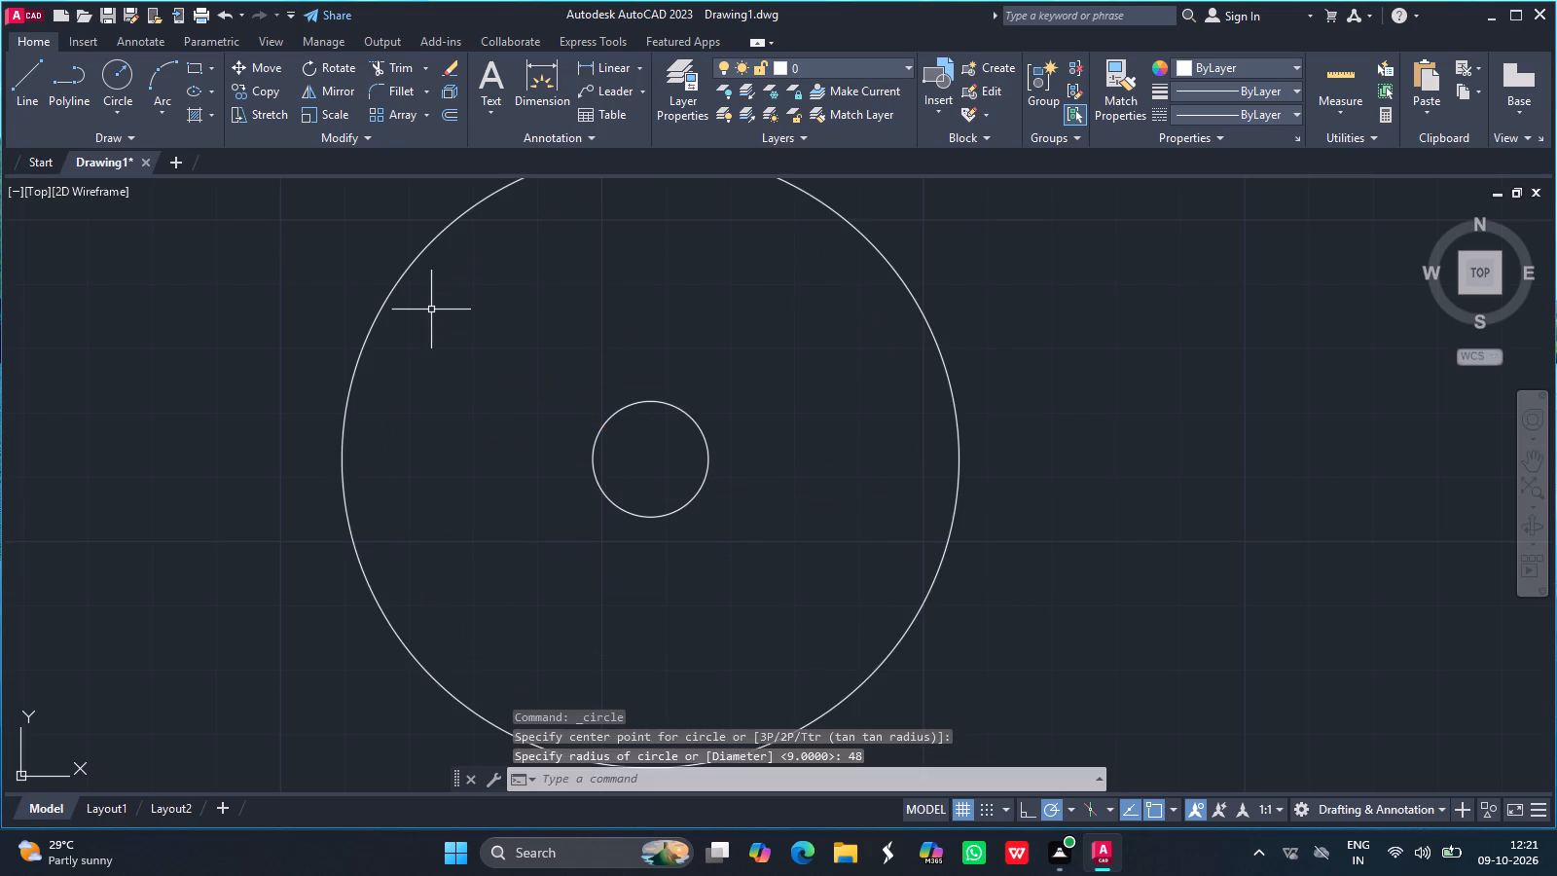
Draw three separate lines from the circles' common centre to just beyond the large circle, at 60°, 300° and 180°.
left_click(10, 86)
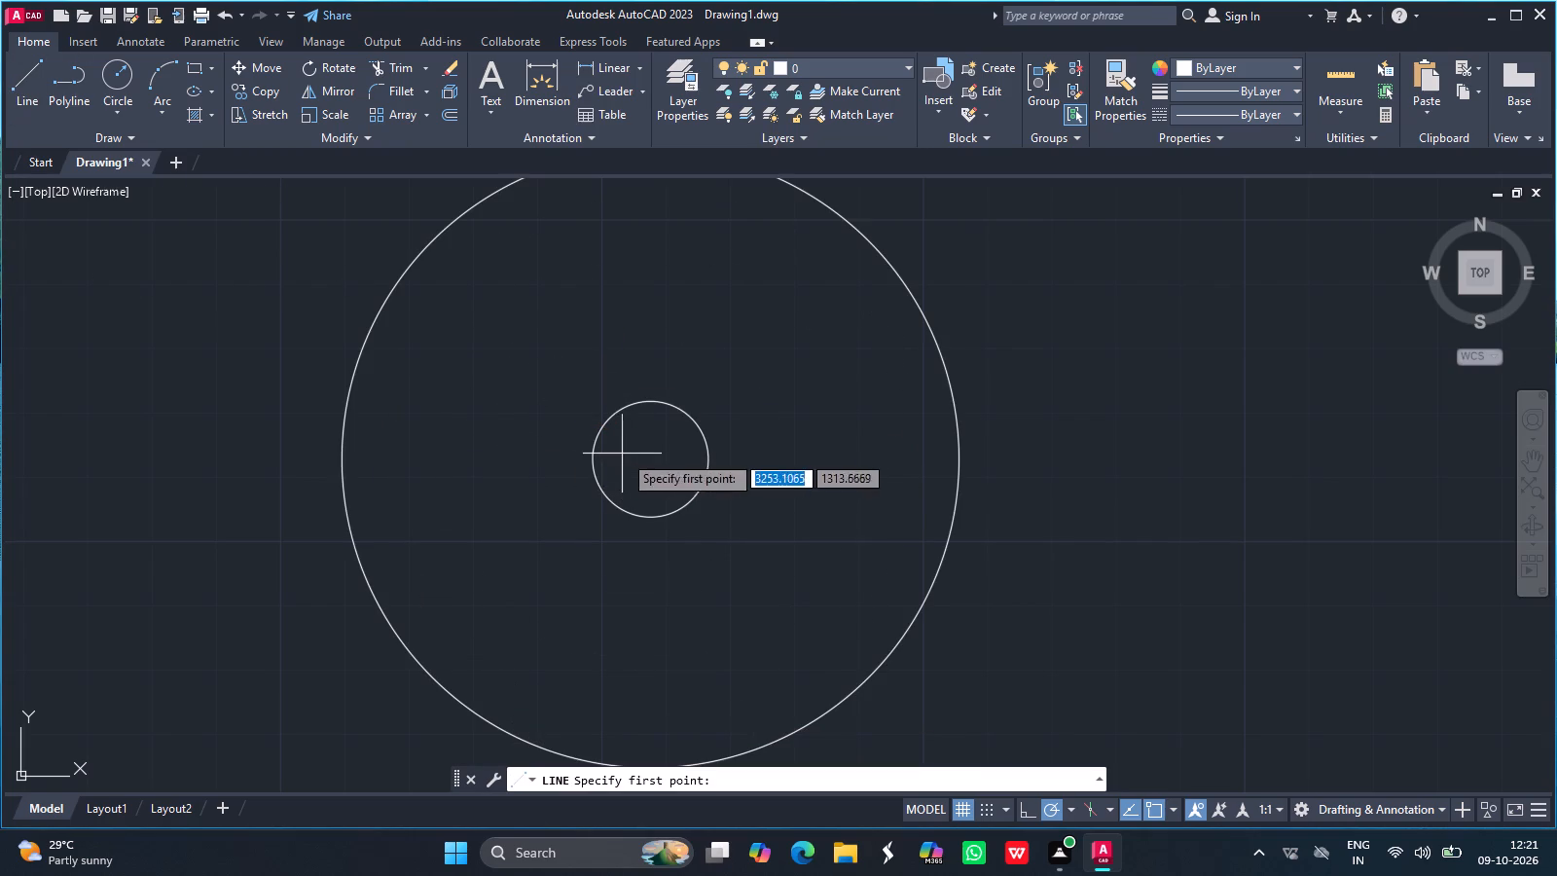
left_click(650, 461)
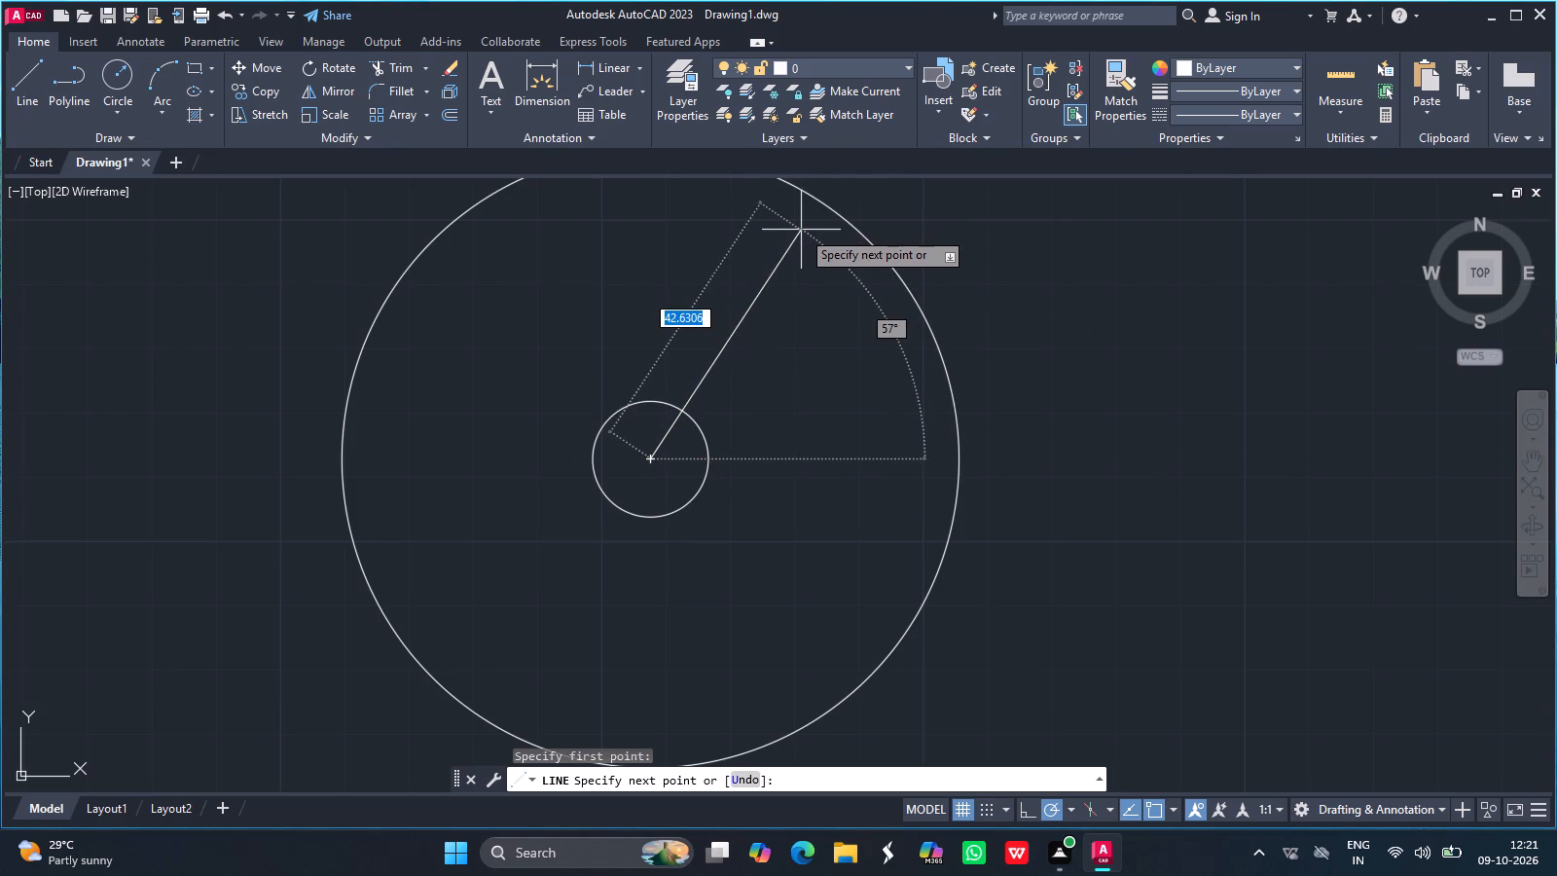
scroll(801, 230, "down", 2, "ctrl")
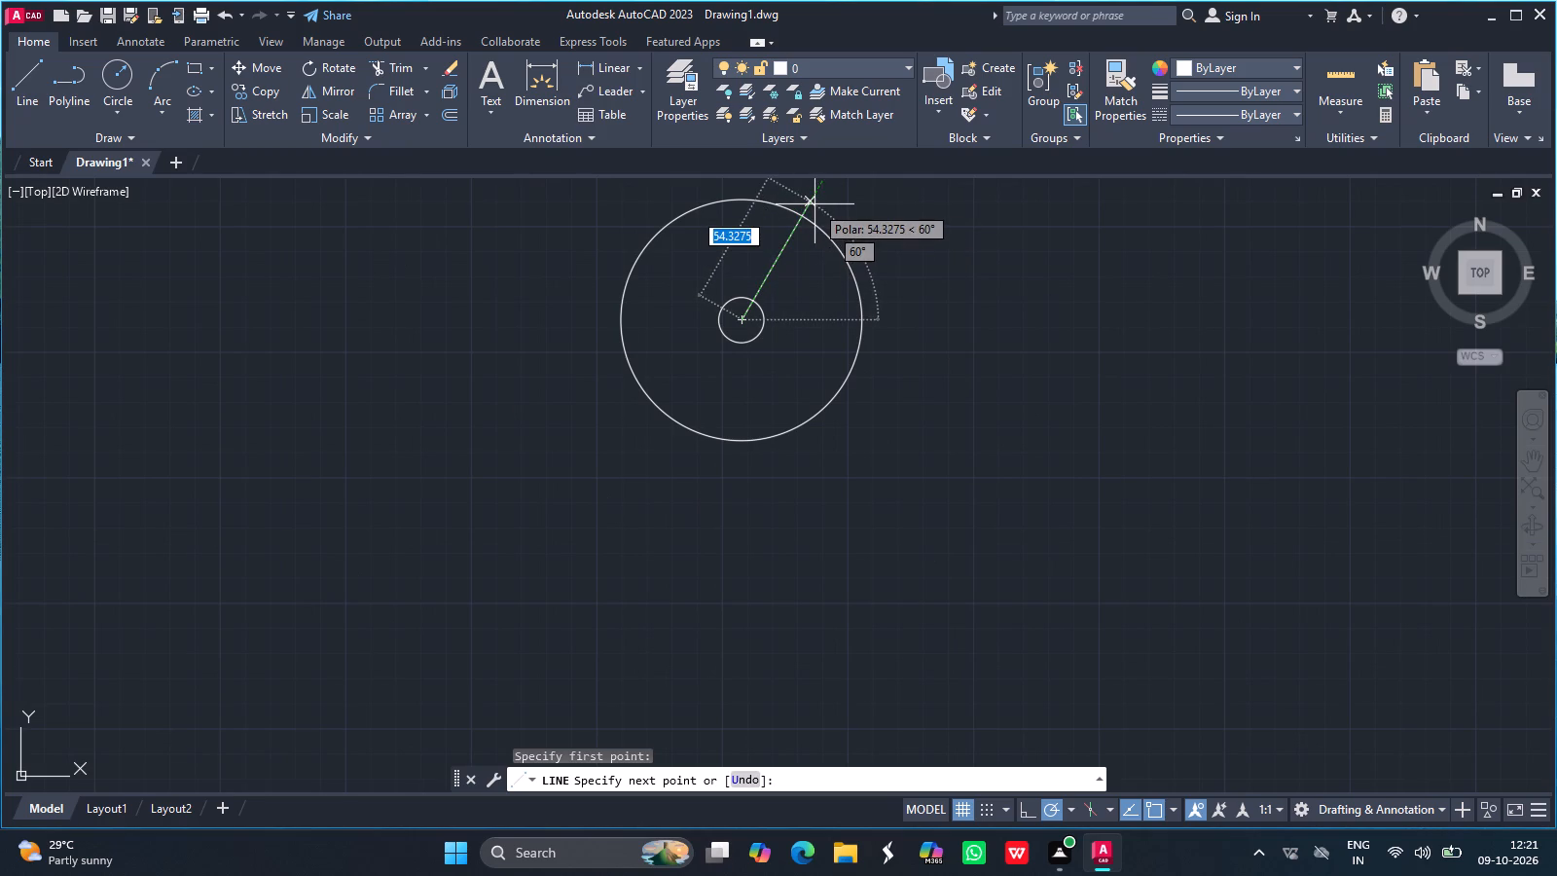
left_click(815, 204)
key("Return")
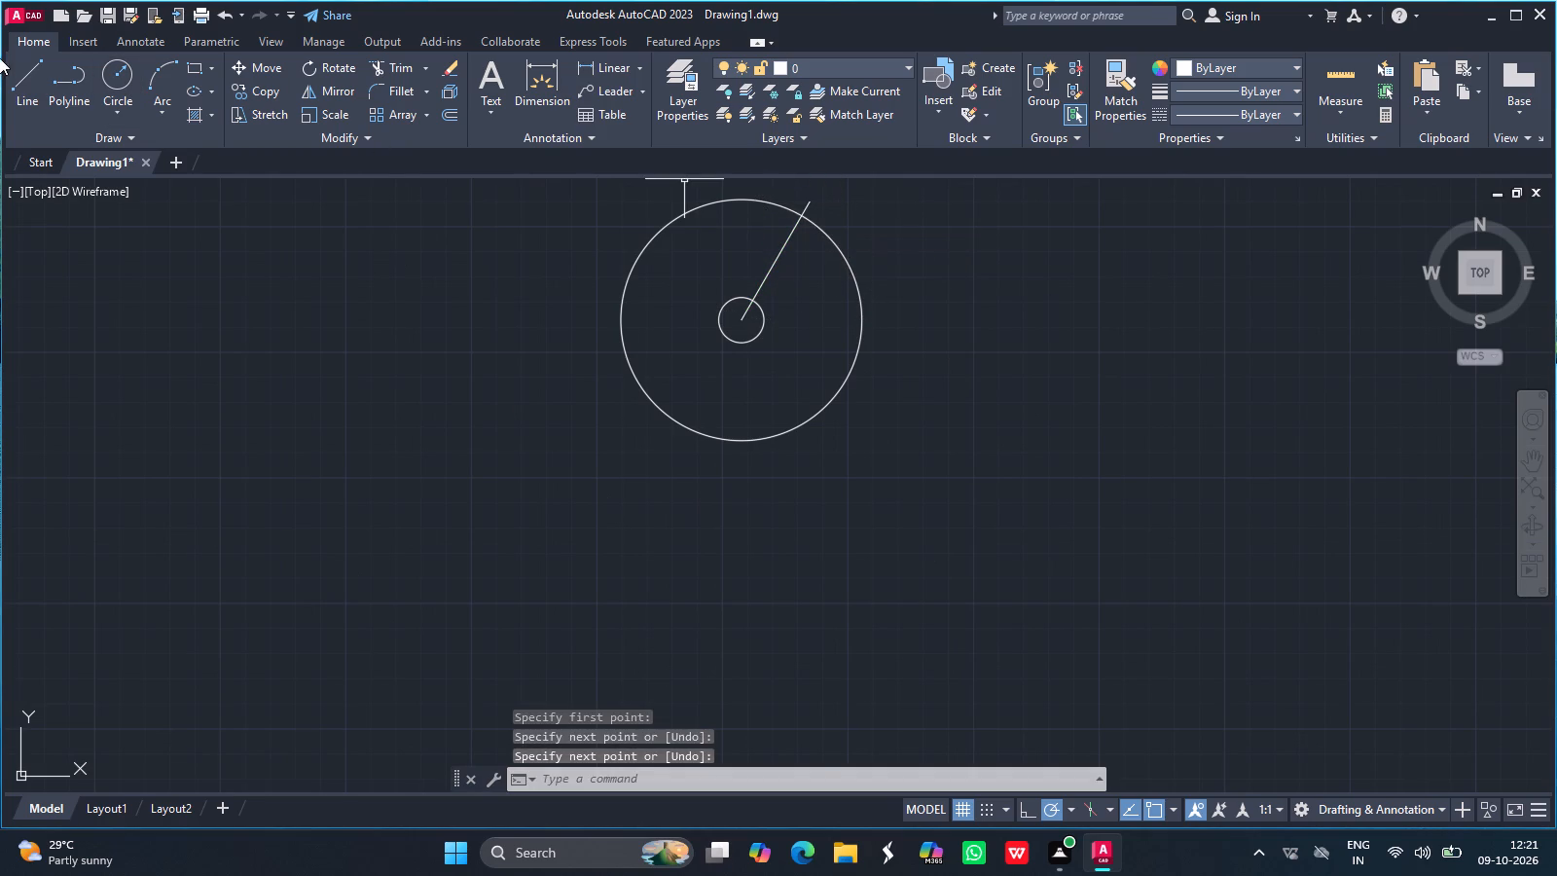
left_click(22, 72)
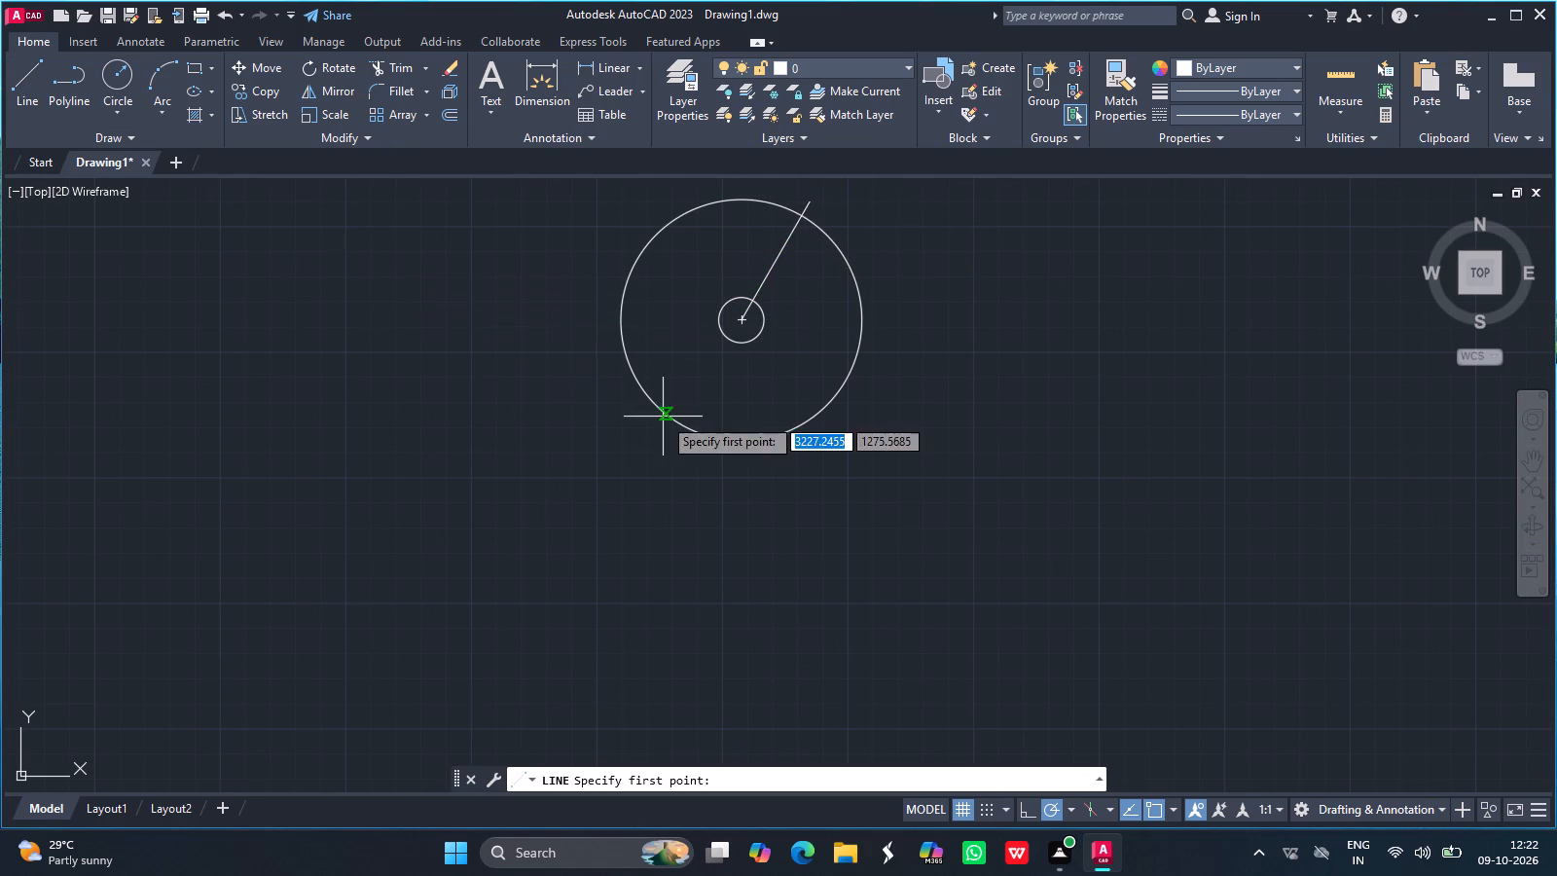
left_click_drag(746, 320, 860, 443)
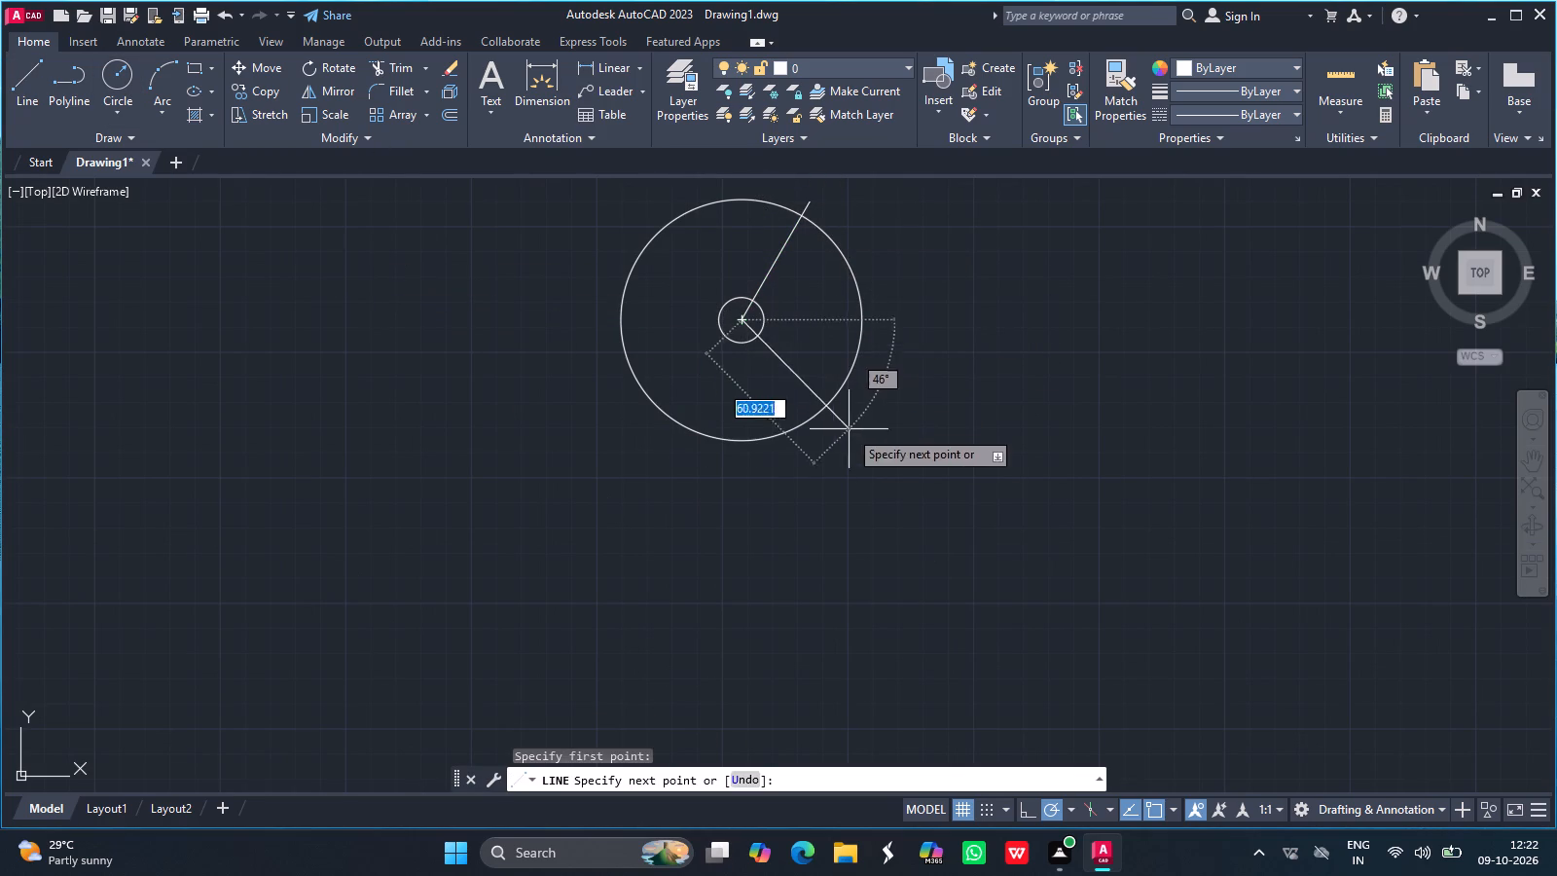
left_click_drag(860, 443, 872, 456)
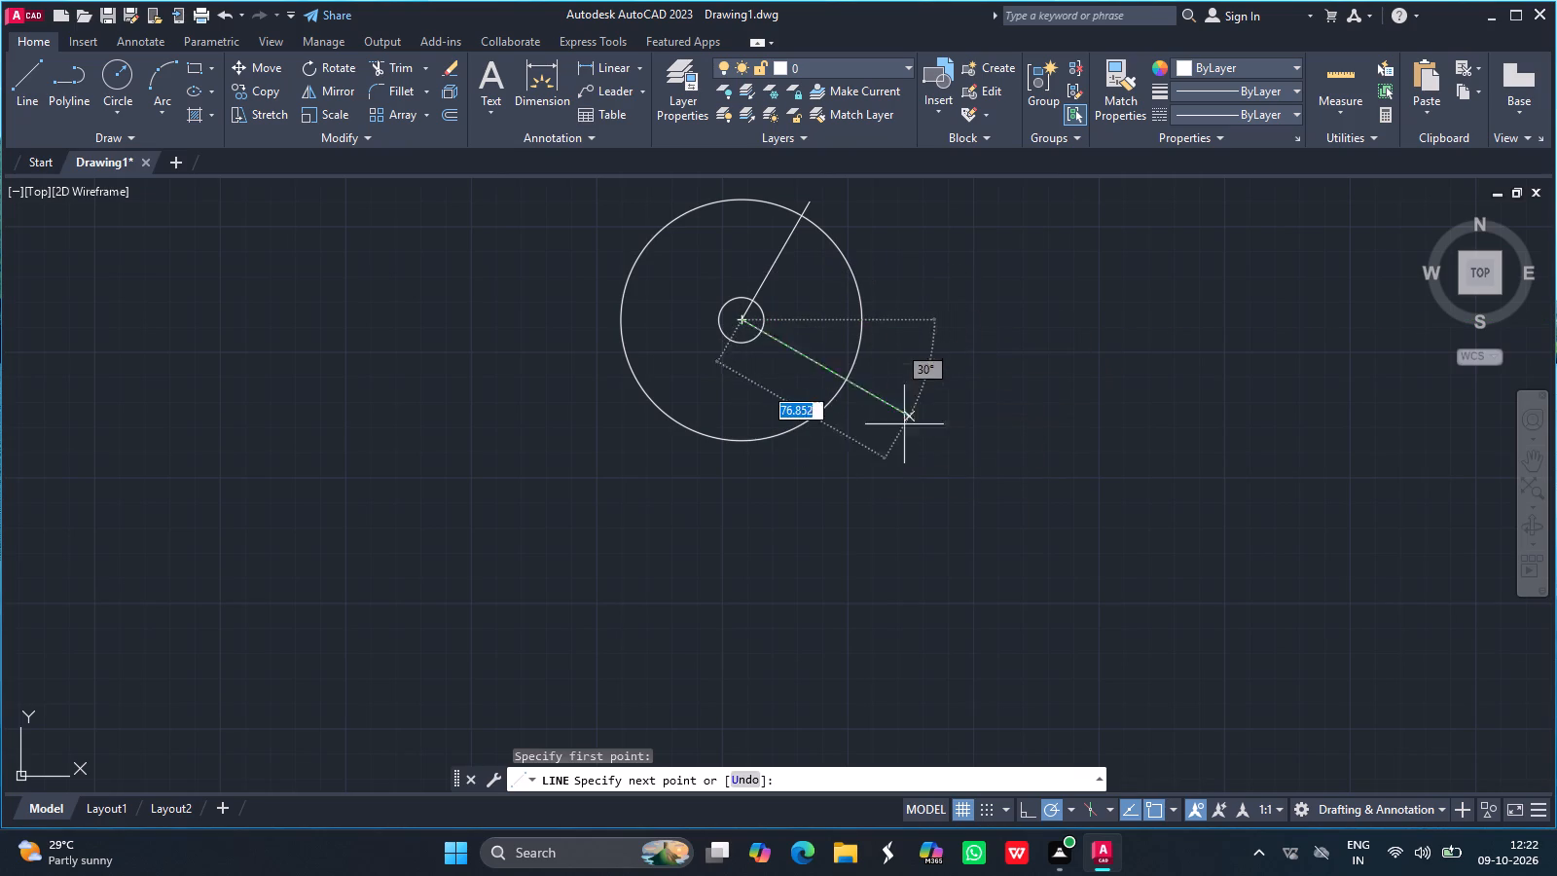
left_click(832, 469)
key("Return")
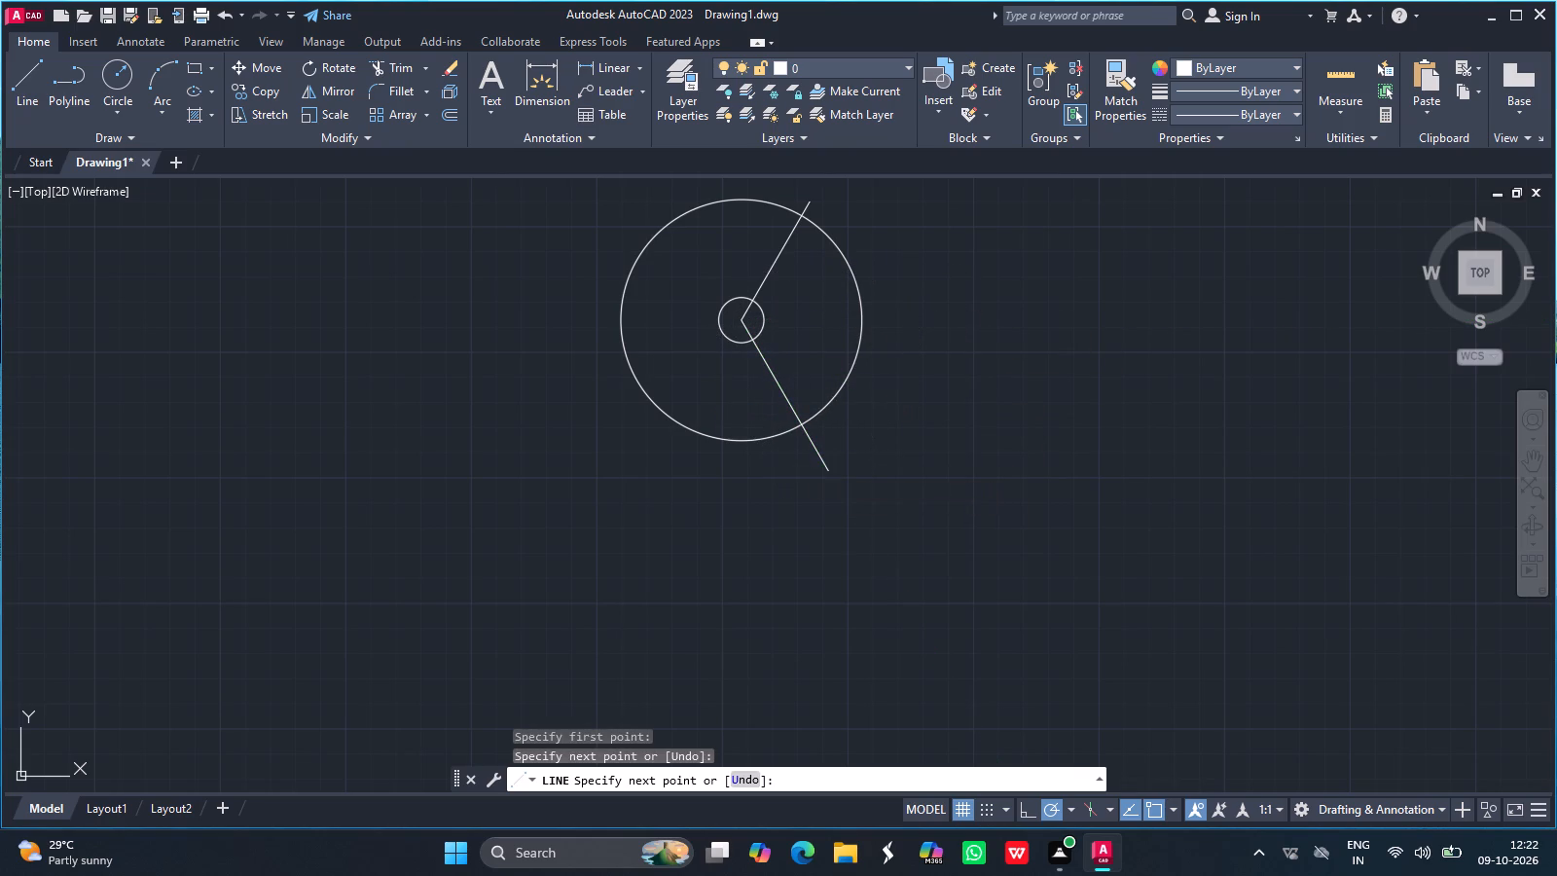
left_click(18, 73)
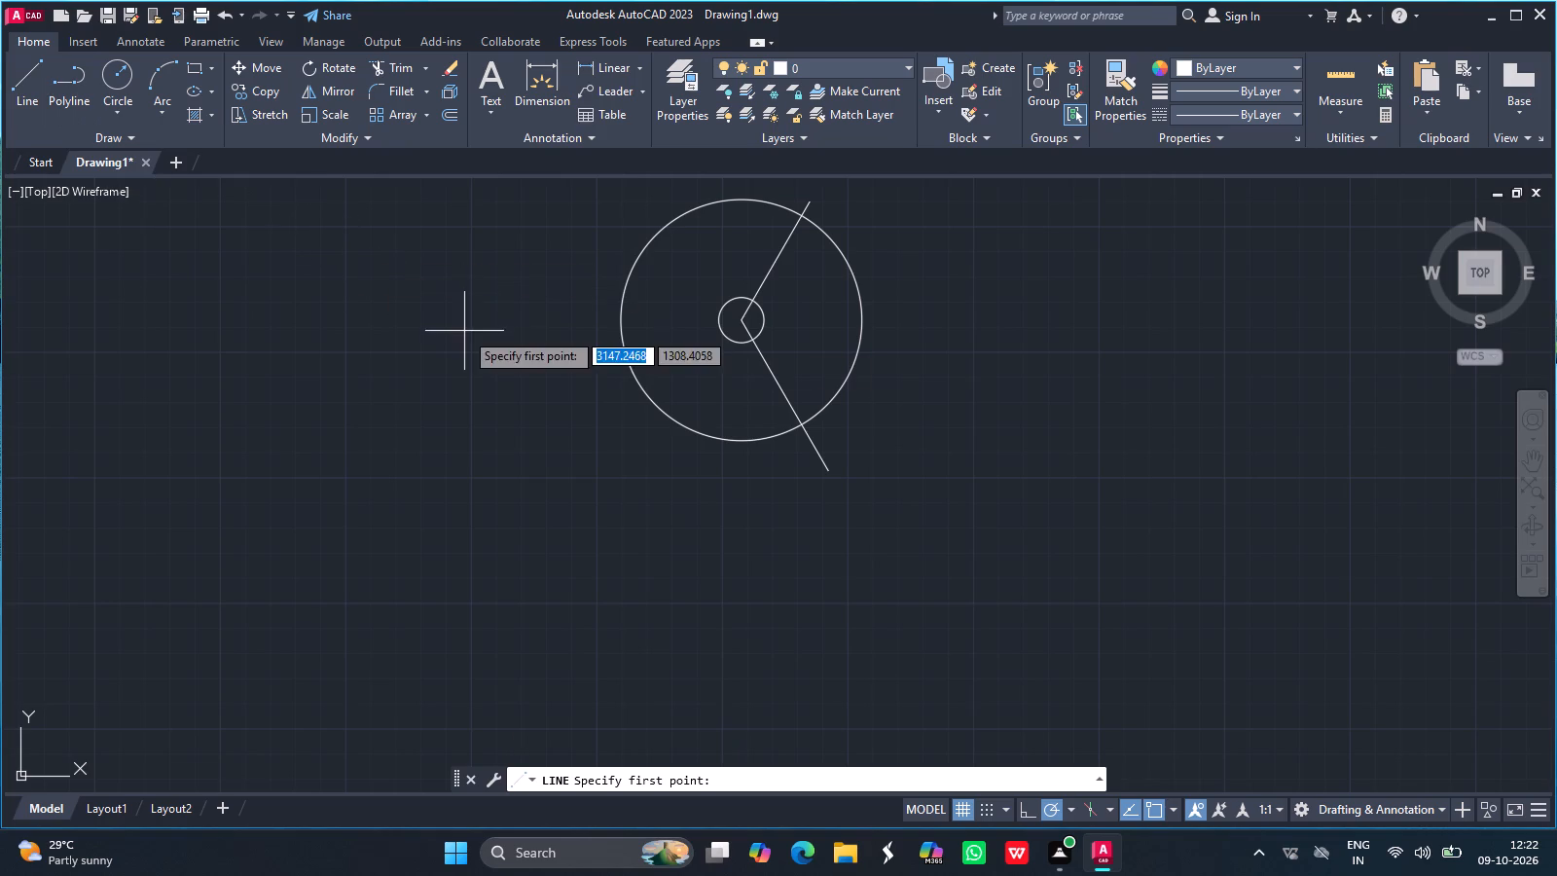
left_click_drag(737, 321, 476, 332)
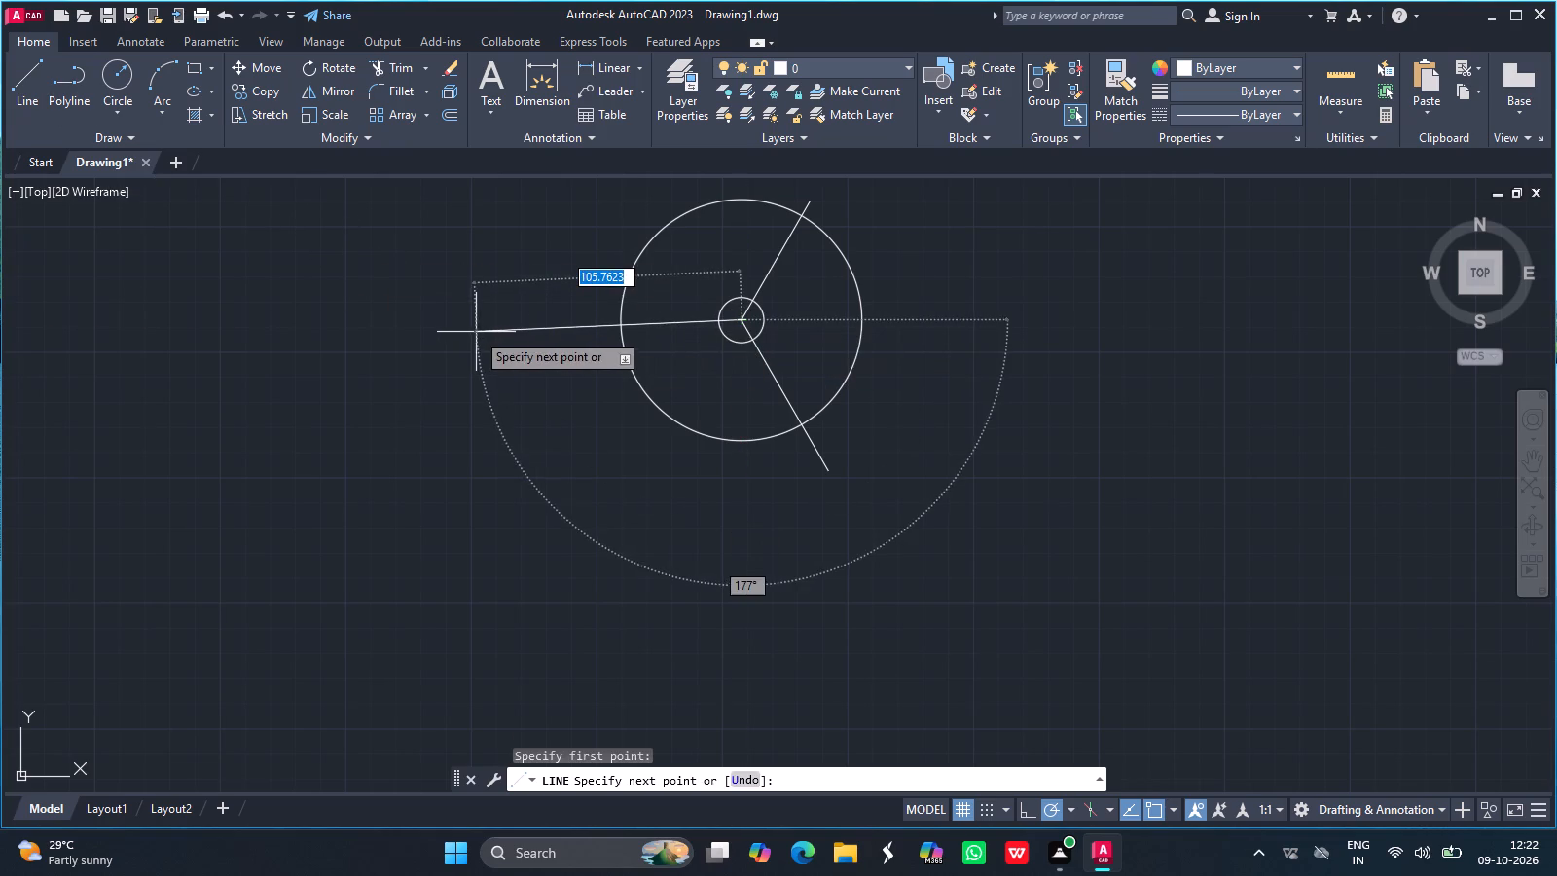
left_click(584, 315)
key("Return")
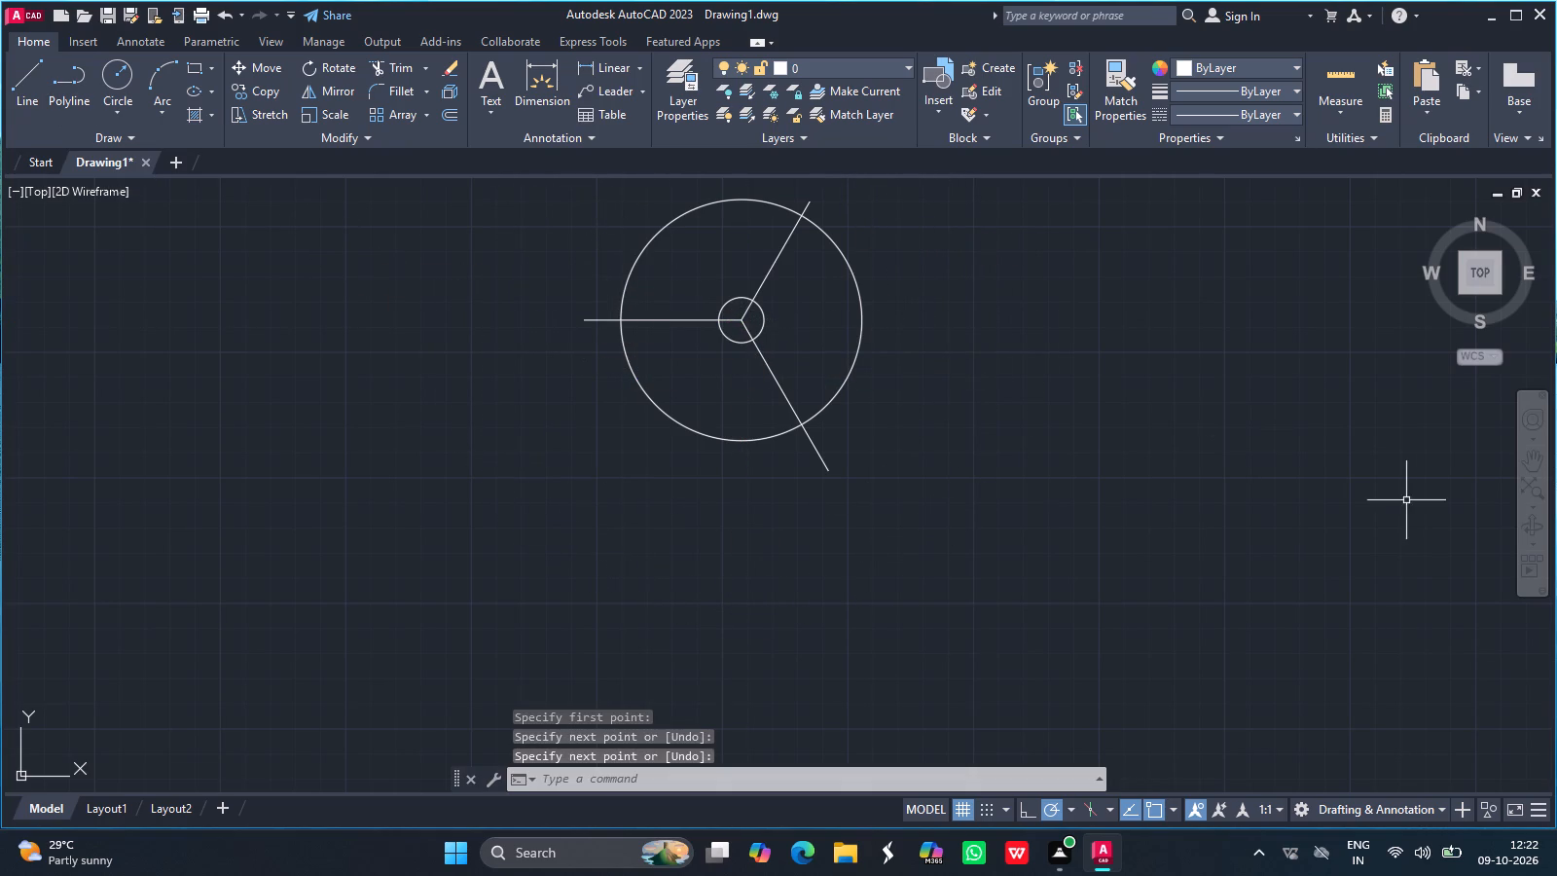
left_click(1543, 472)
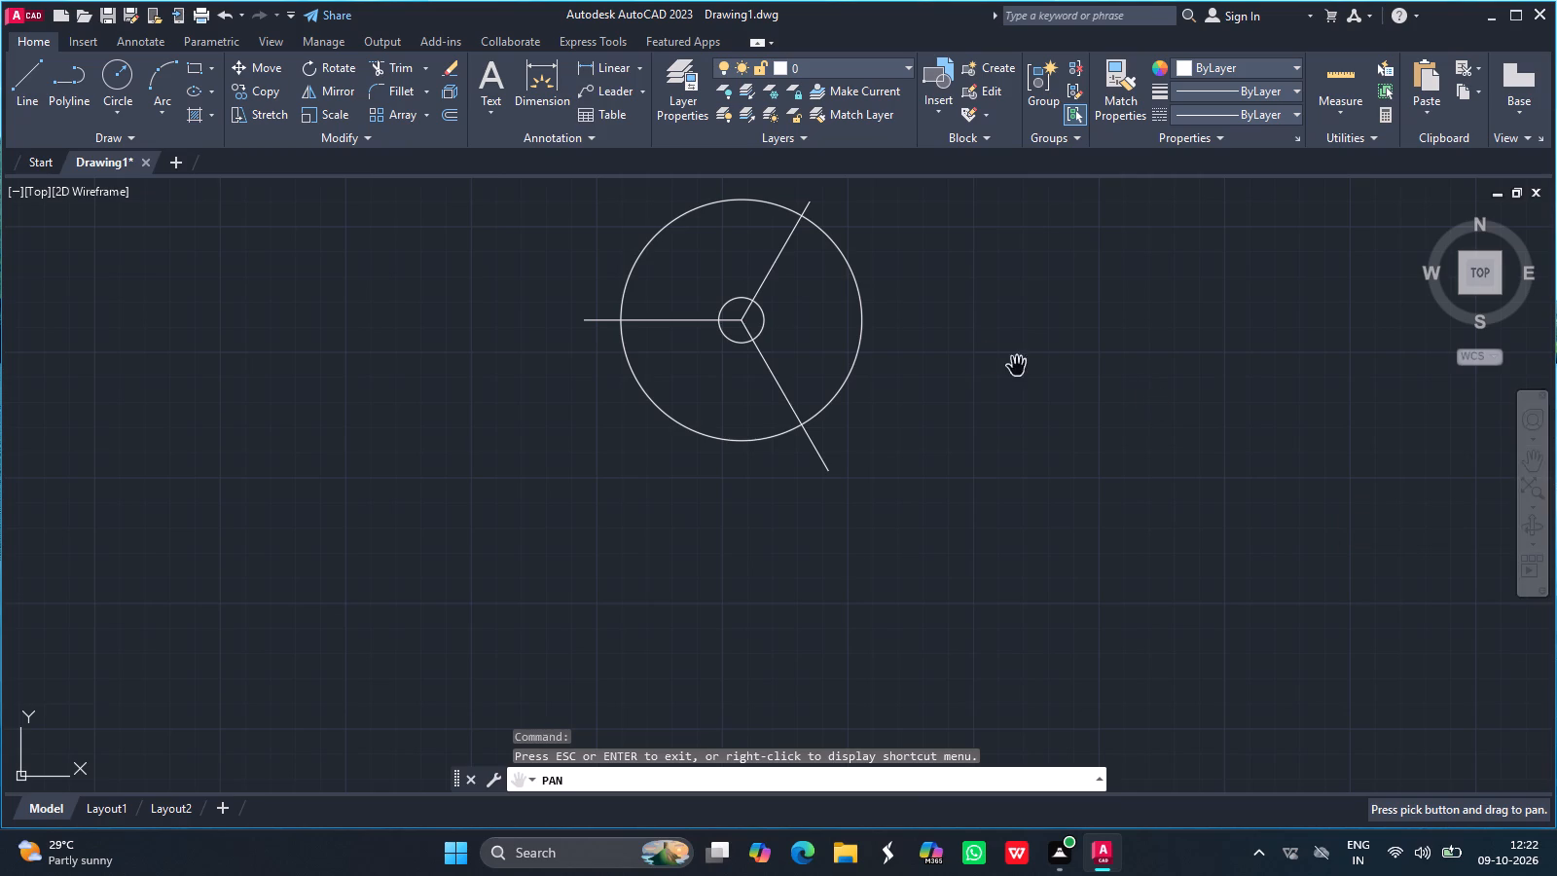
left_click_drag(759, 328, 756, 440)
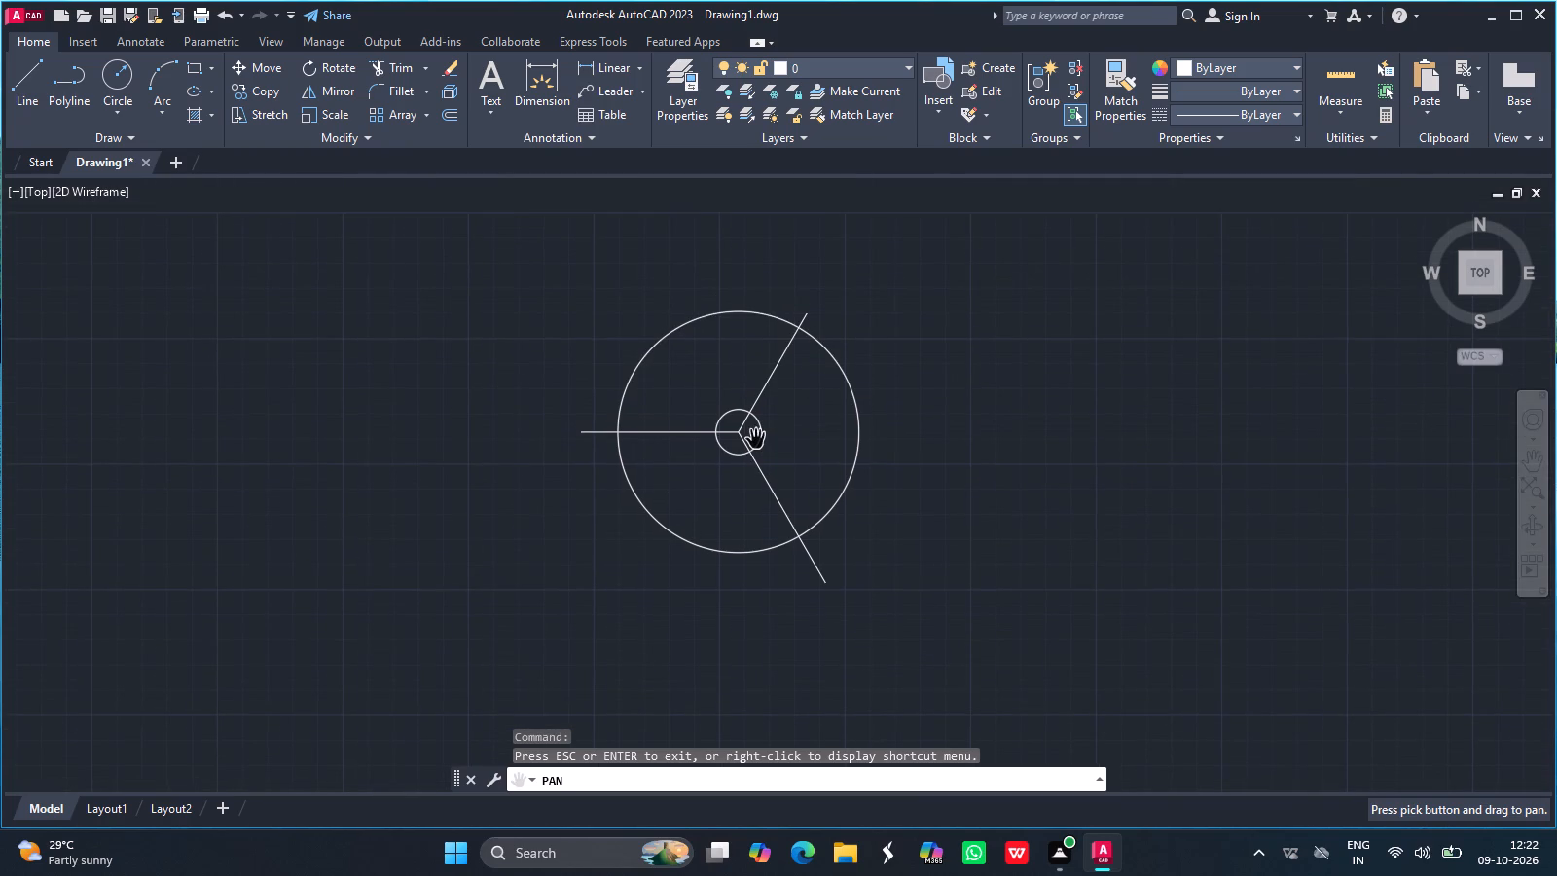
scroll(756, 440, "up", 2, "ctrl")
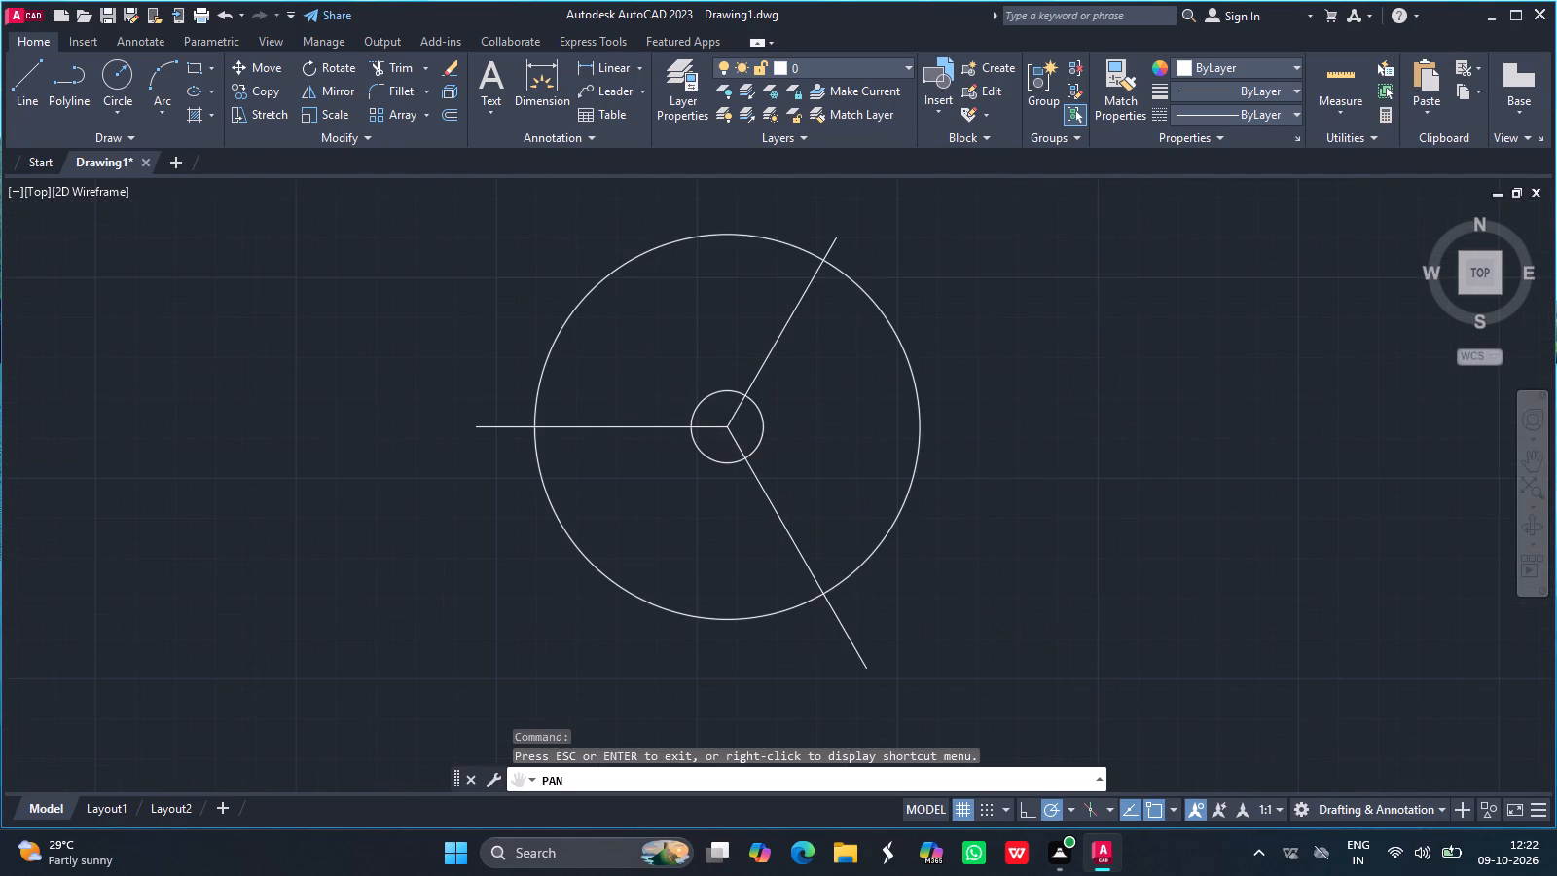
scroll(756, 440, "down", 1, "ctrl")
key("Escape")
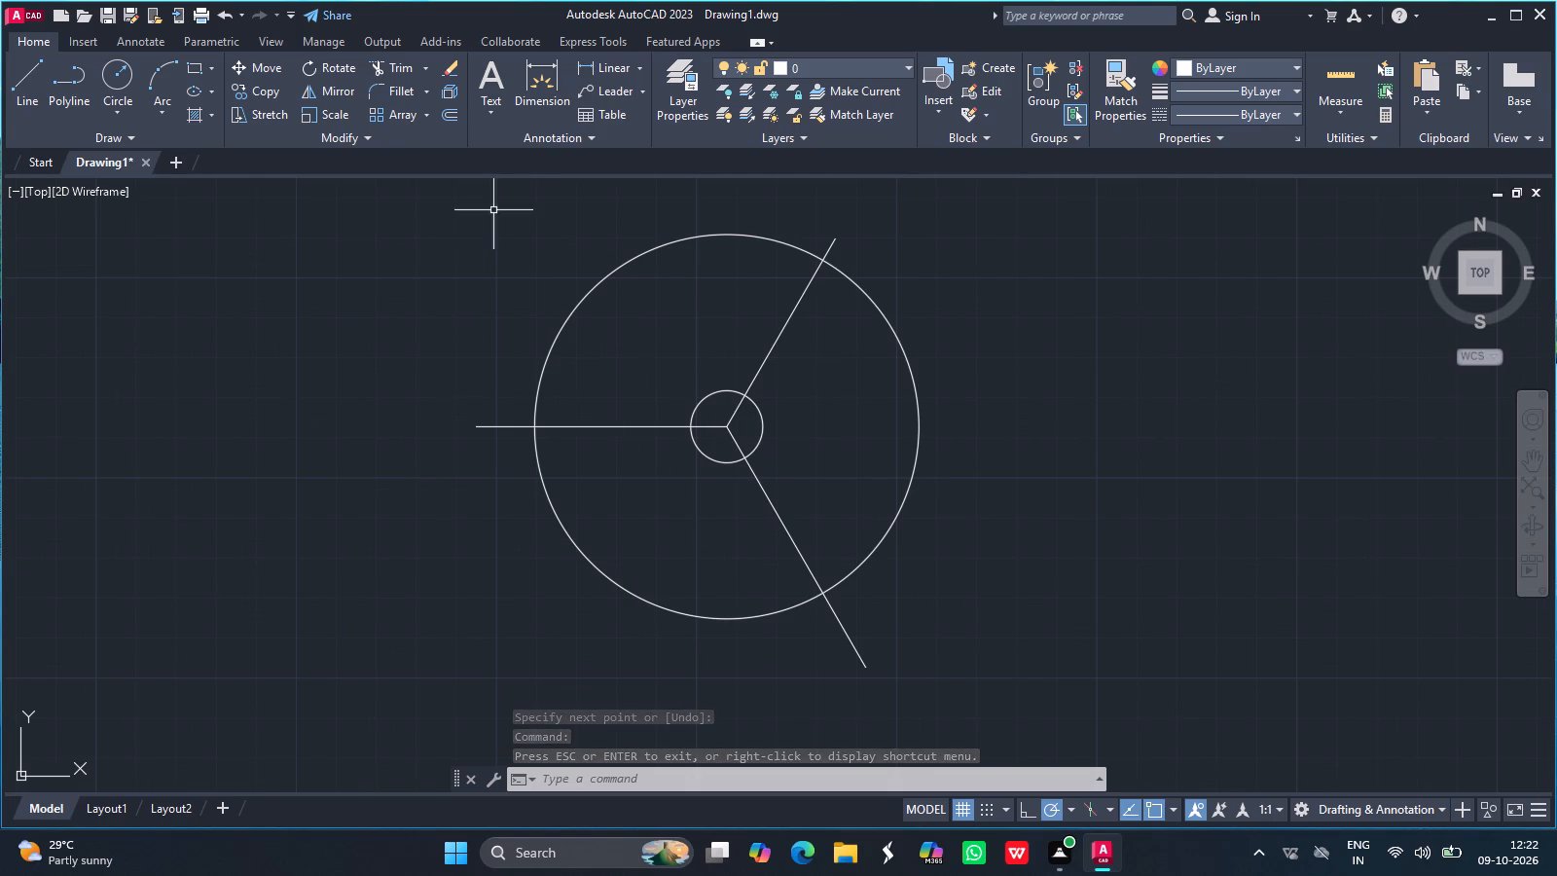
Draw a circle of radius 3 at each of the three points where the radial lines cross the radius-48 circle.
left_click(114, 74)
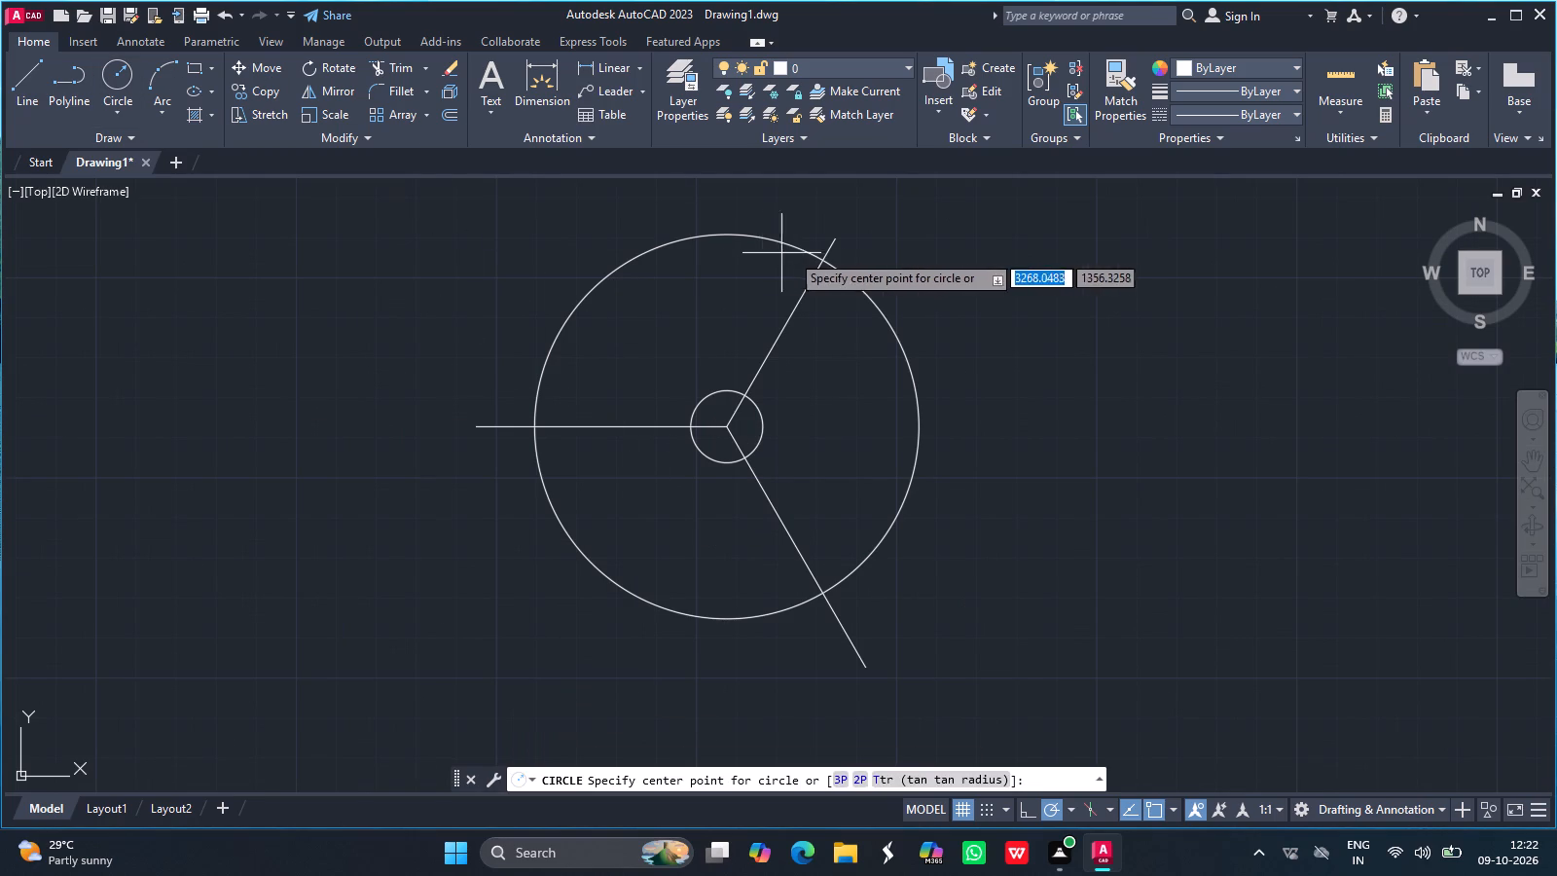
left_click_drag(823, 263, 769, 220)
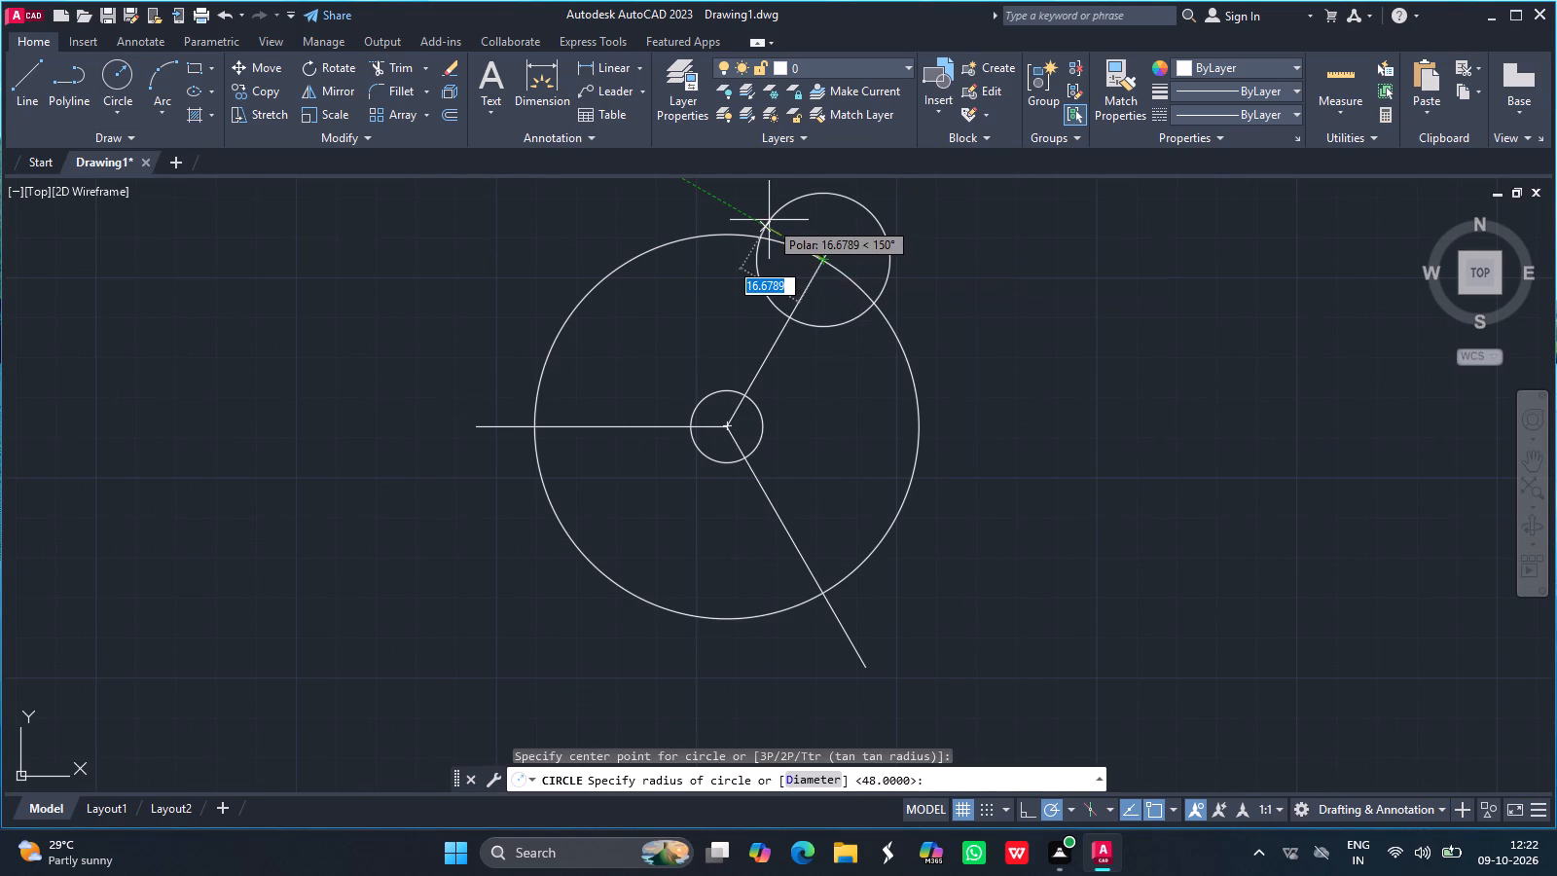
key("3")
key("Return")
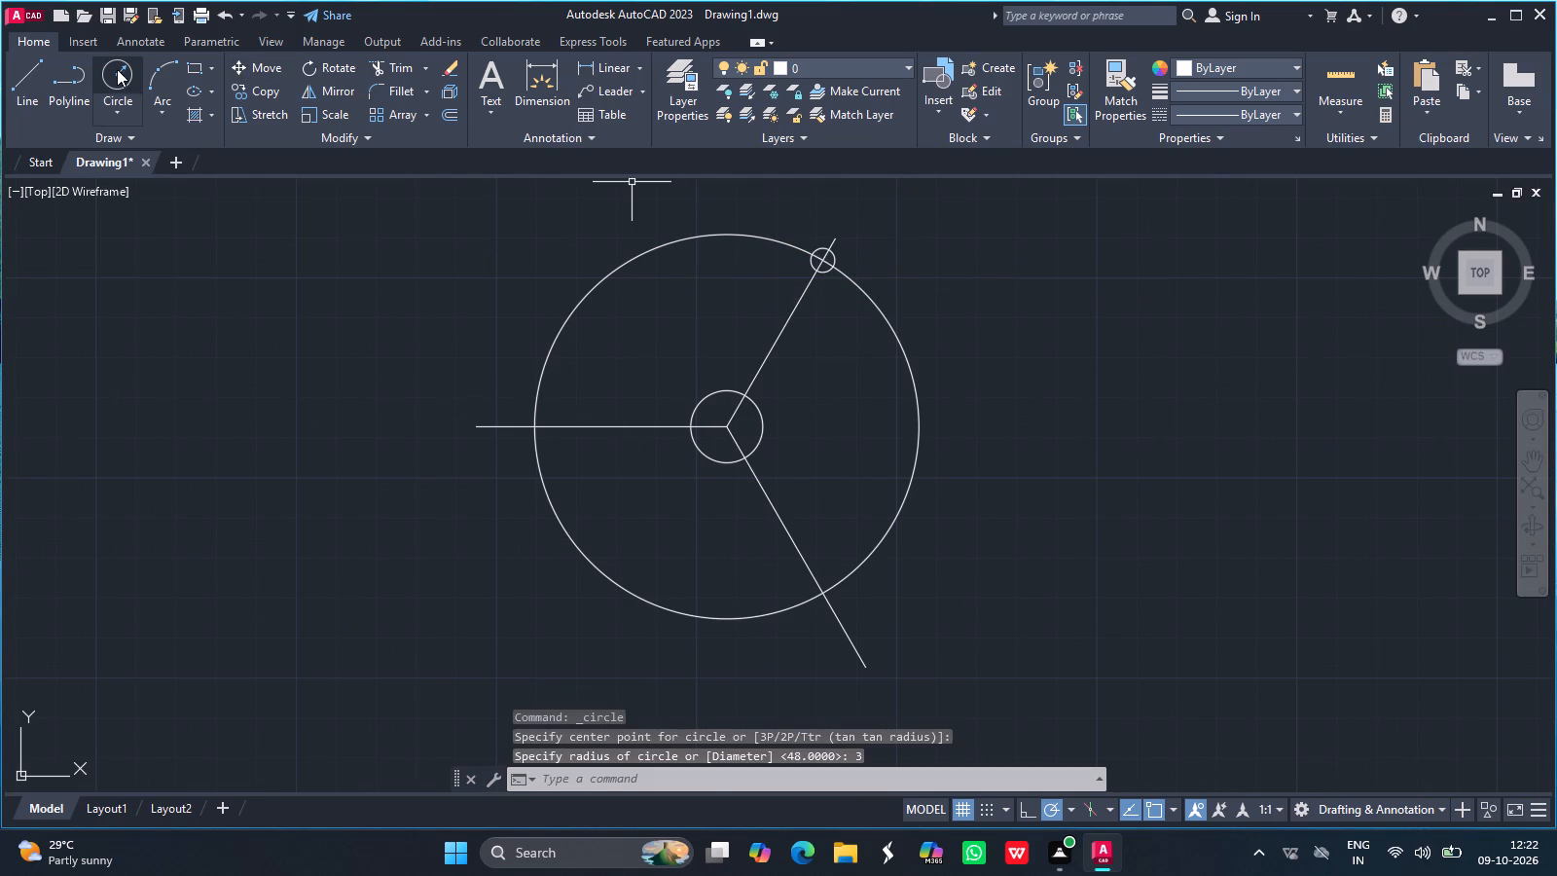
left_click(113, 68)
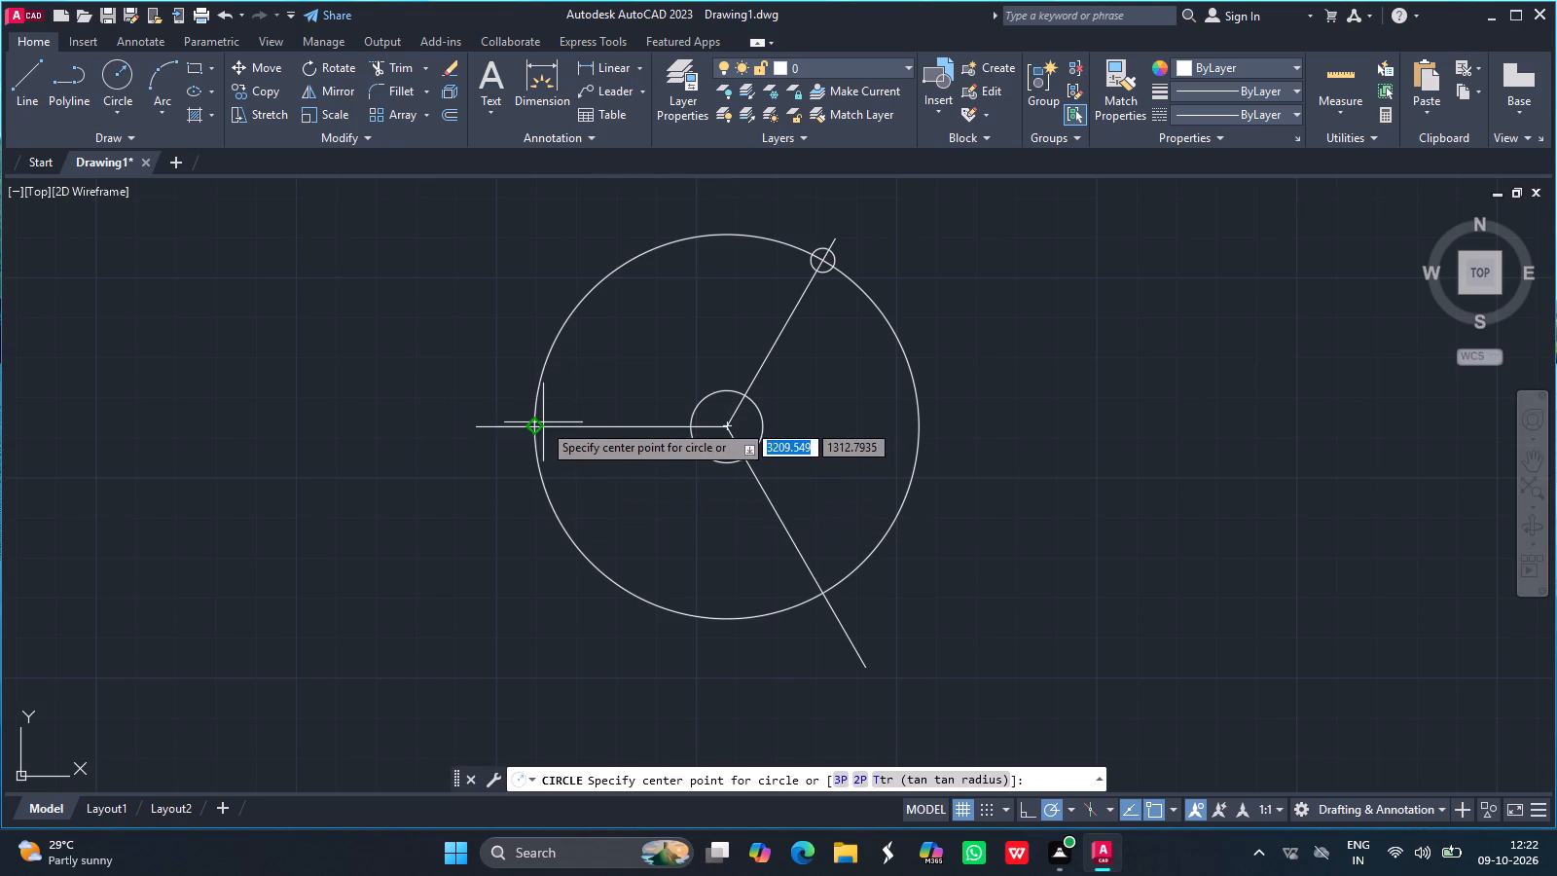
left_click_drag(537, 425, 490, 368)
key("3")
key("Return")
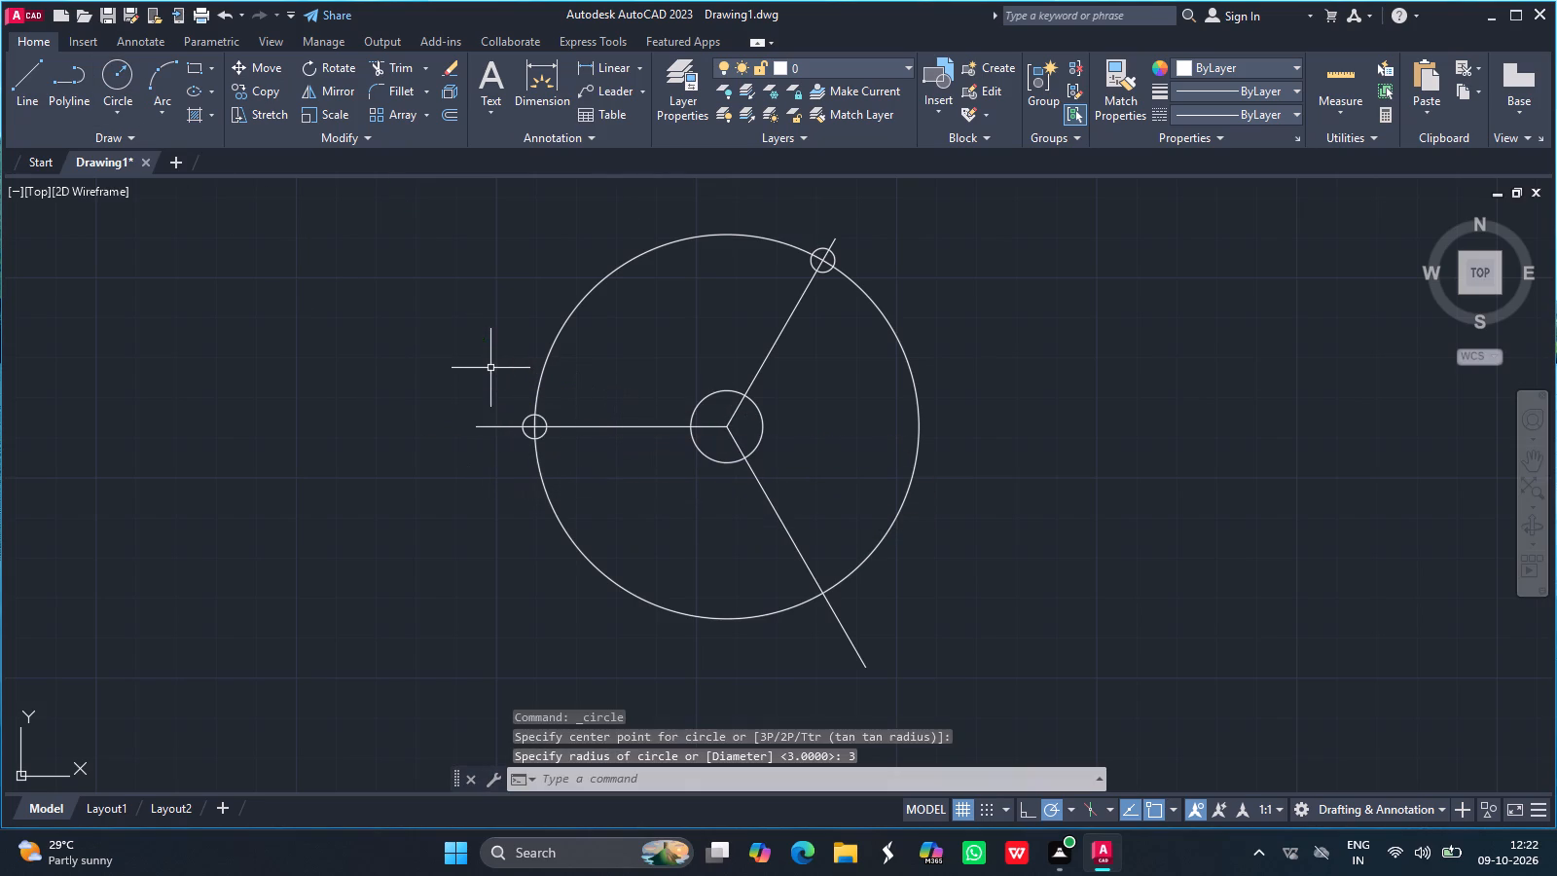
left_click(113, 66)
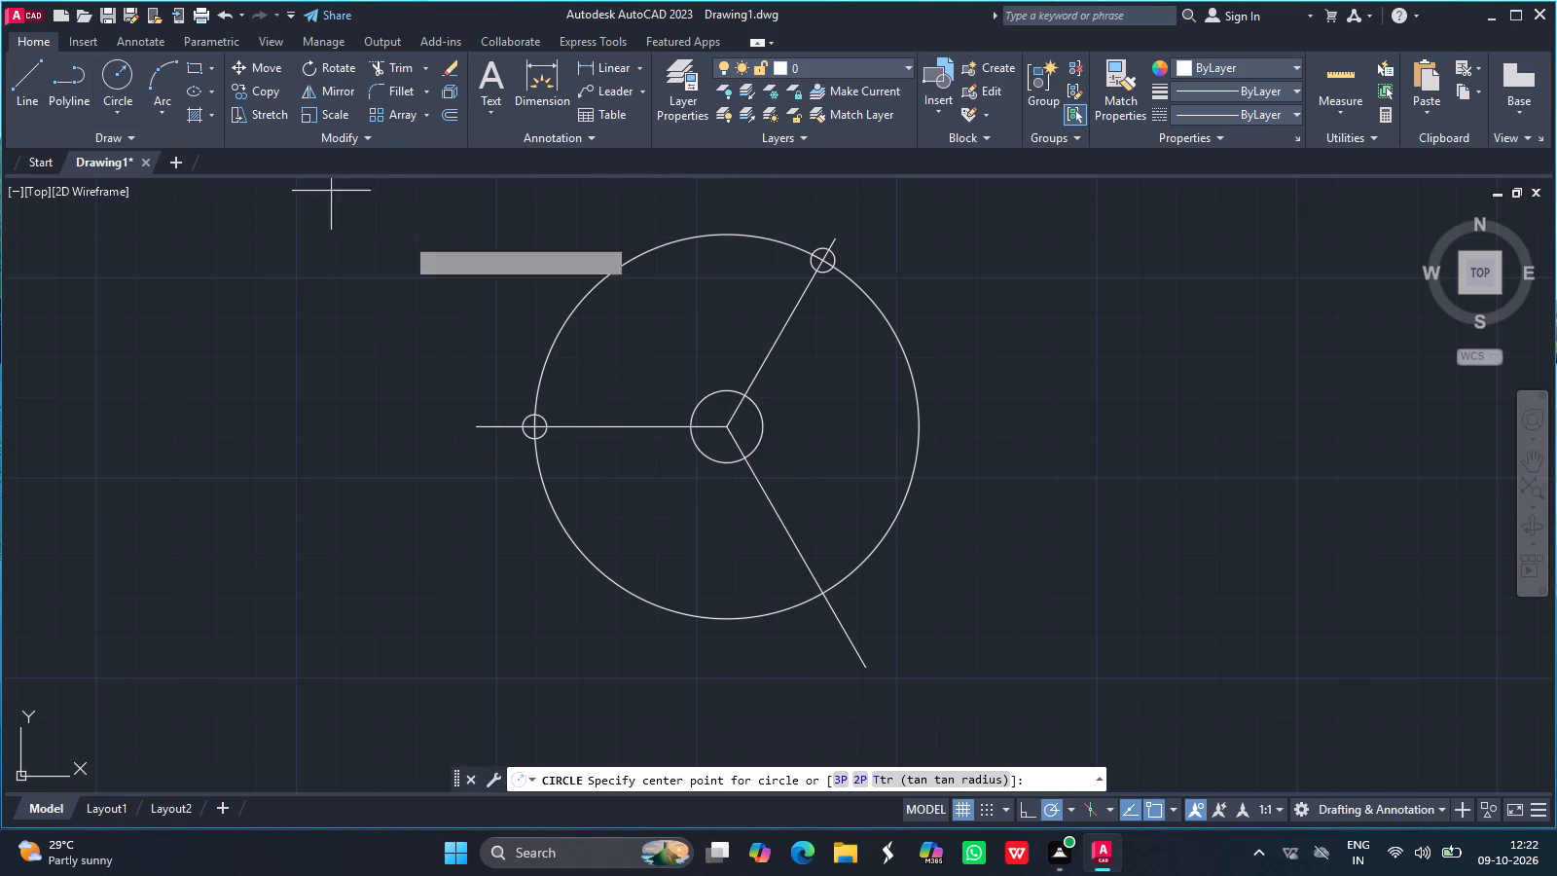
left_click_drag(821, 590, 763, 554)
key("3")
key("Return")
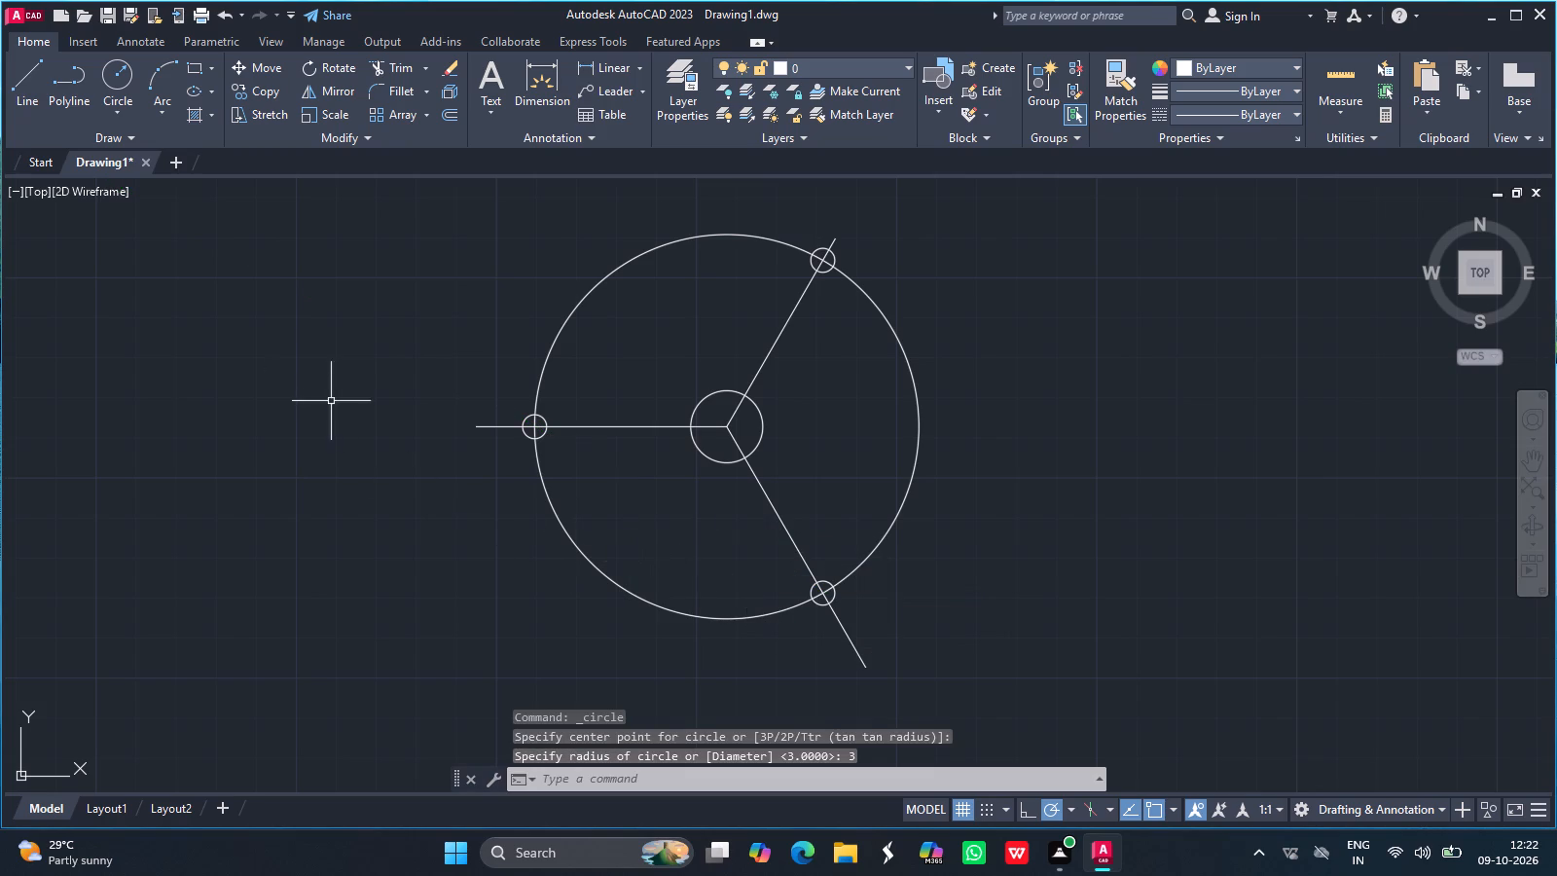
Draw a circle of radius 6 concentric with each of the three radius-3 circles.
left_click(121, 78)
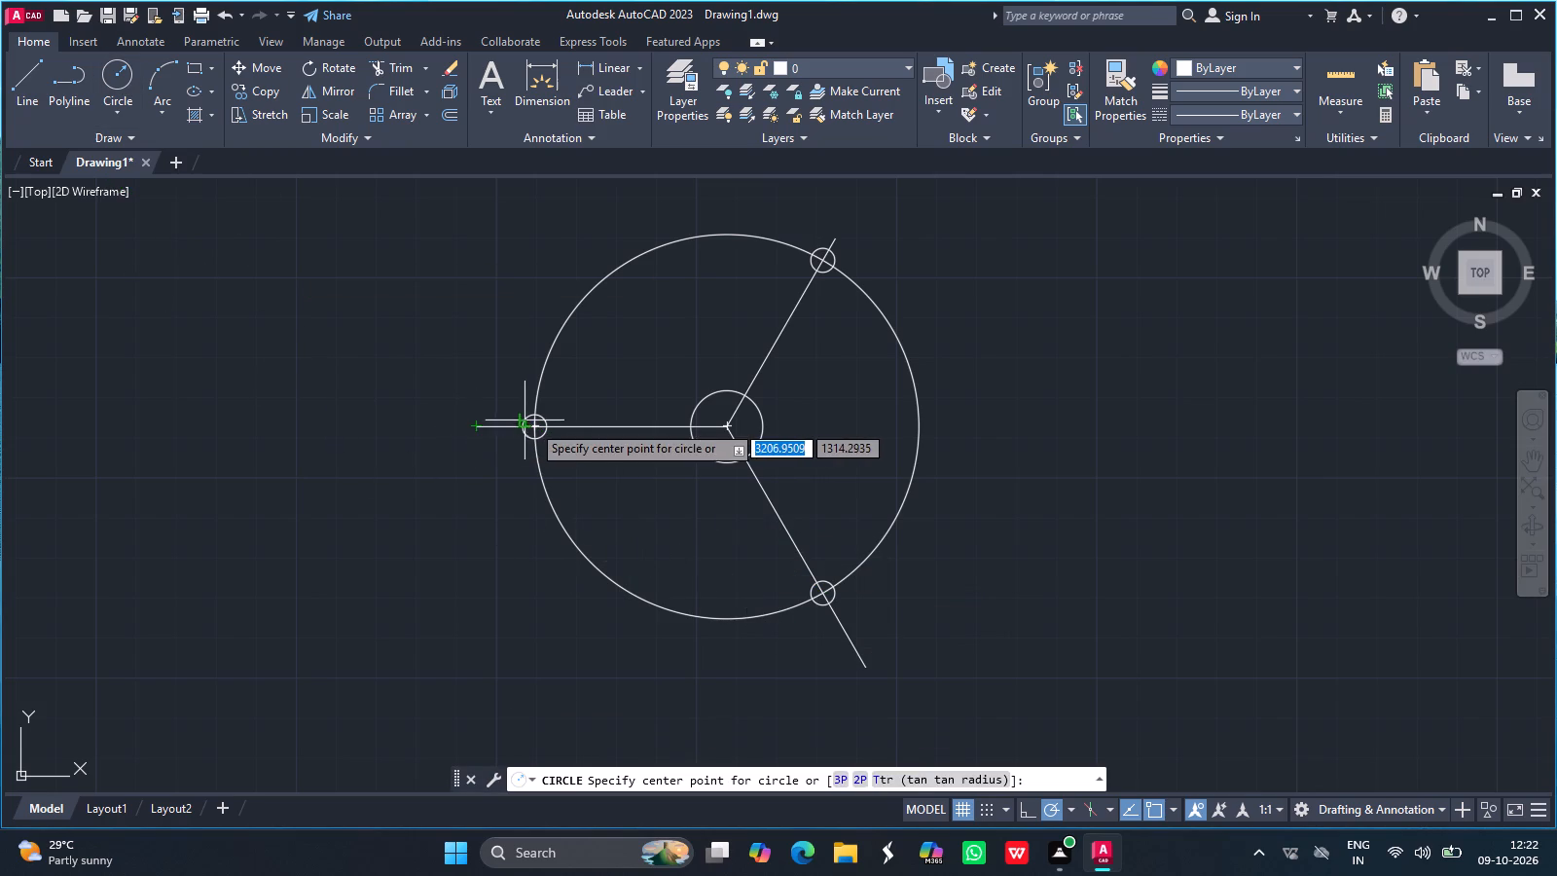
left_click_drag(537, 424, 429, 362)
key("6")
key("Return")
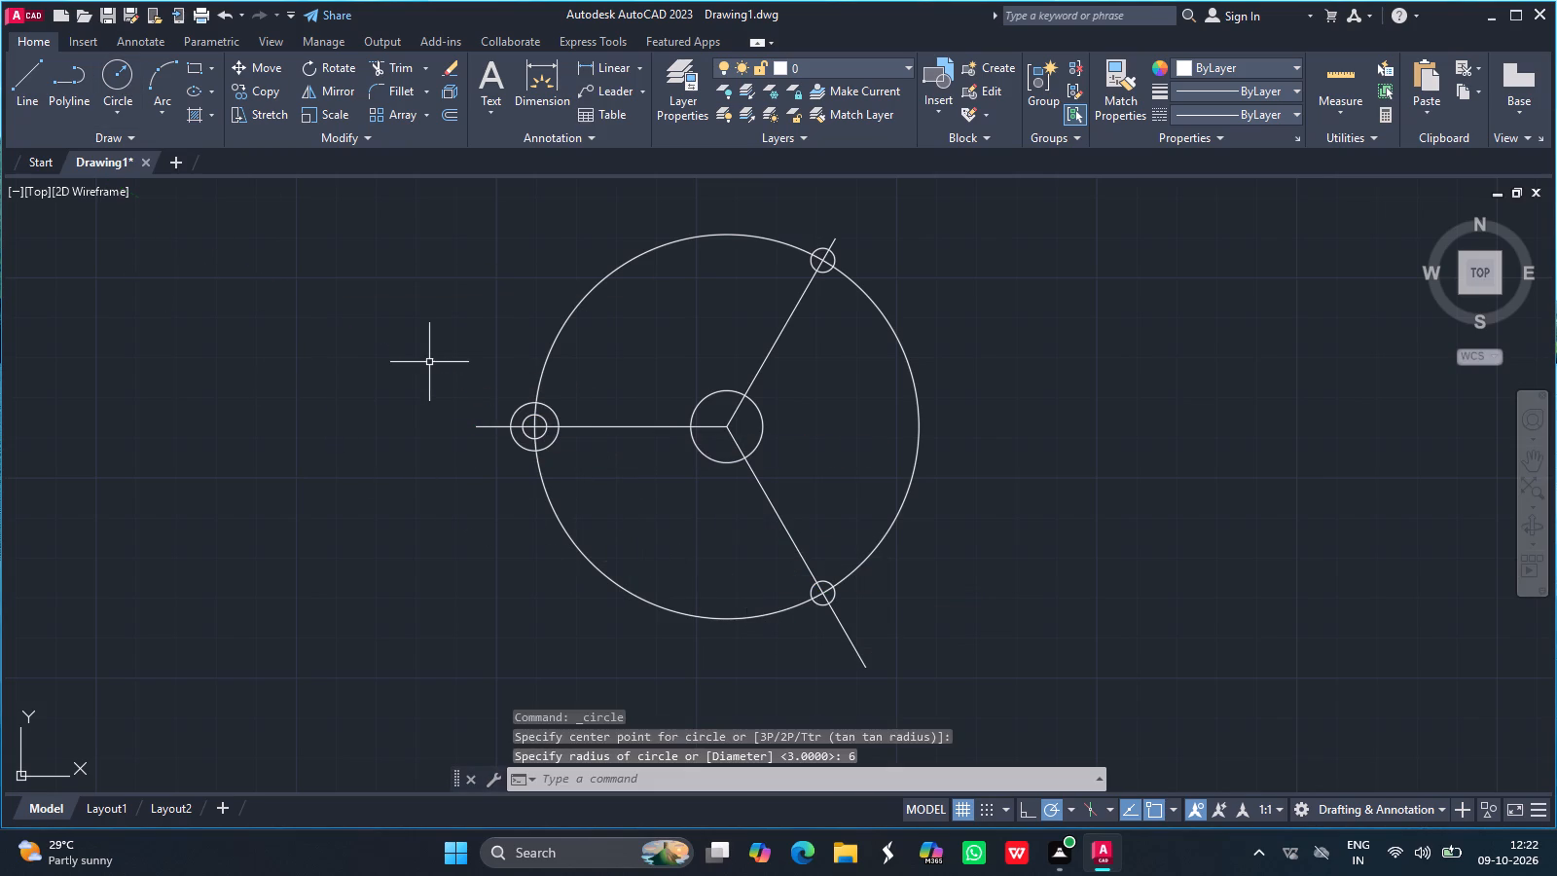
left_click(121, 72)
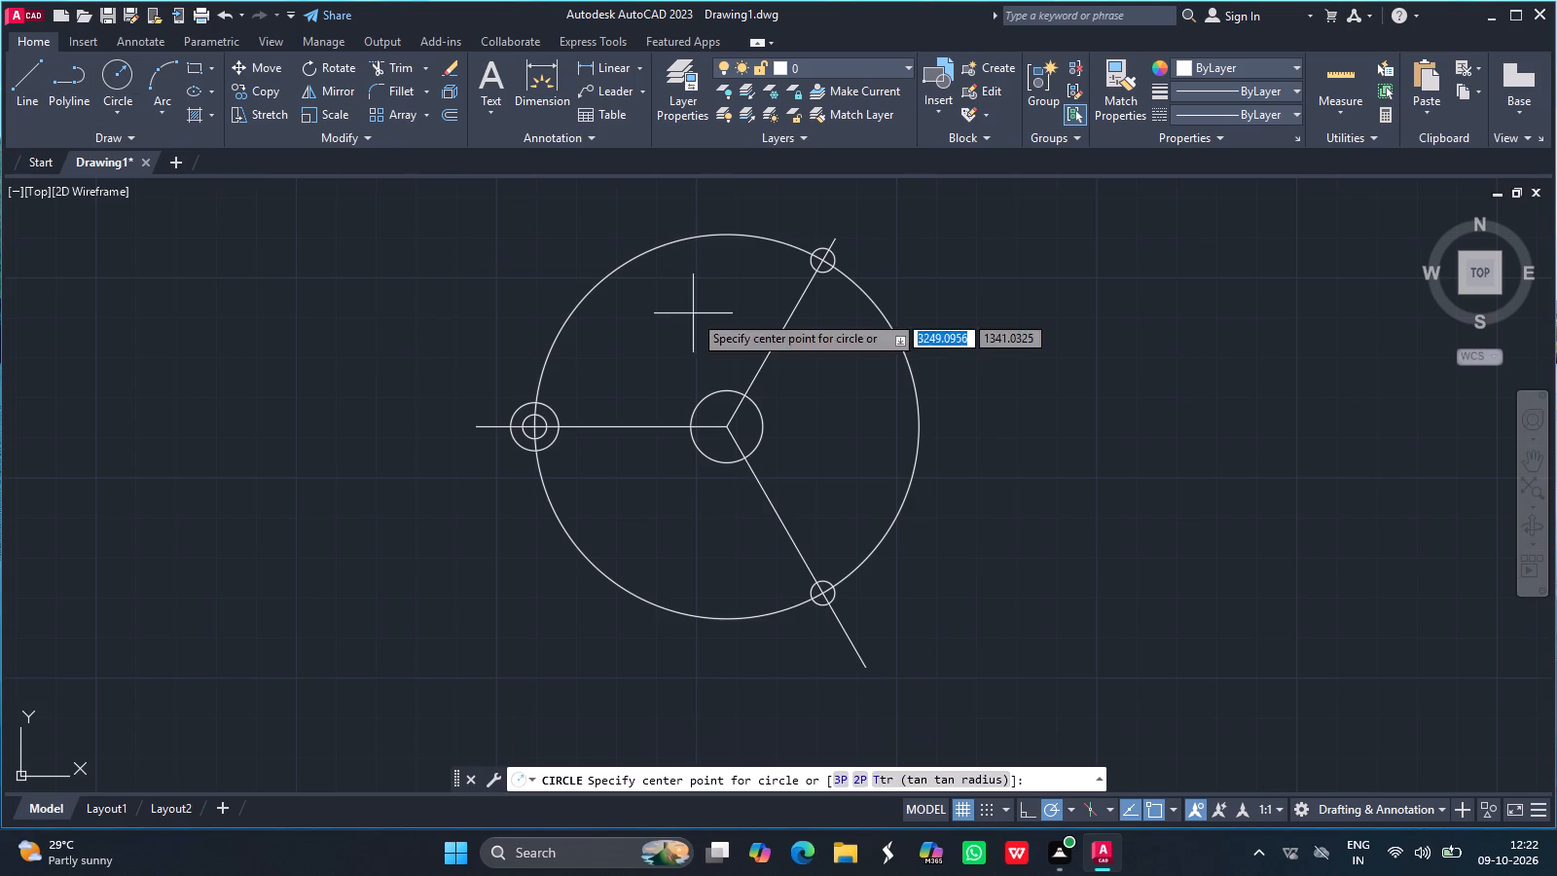
left_click_drag(827, 260, 784, 230)
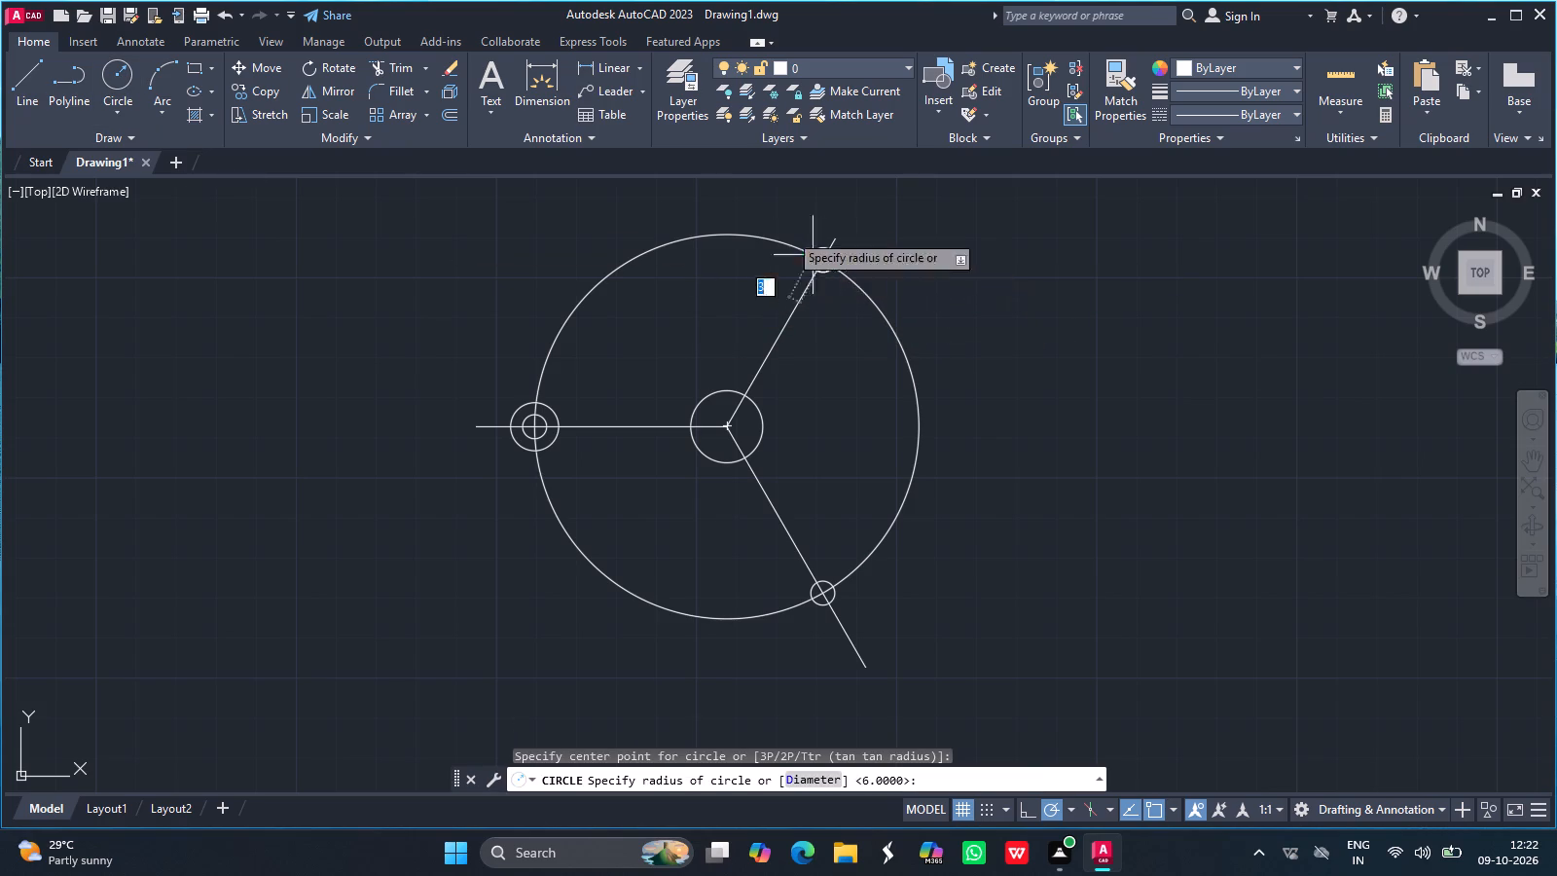
left_click_drag(784, 230, 772, 220)
key("6")
key("Return")
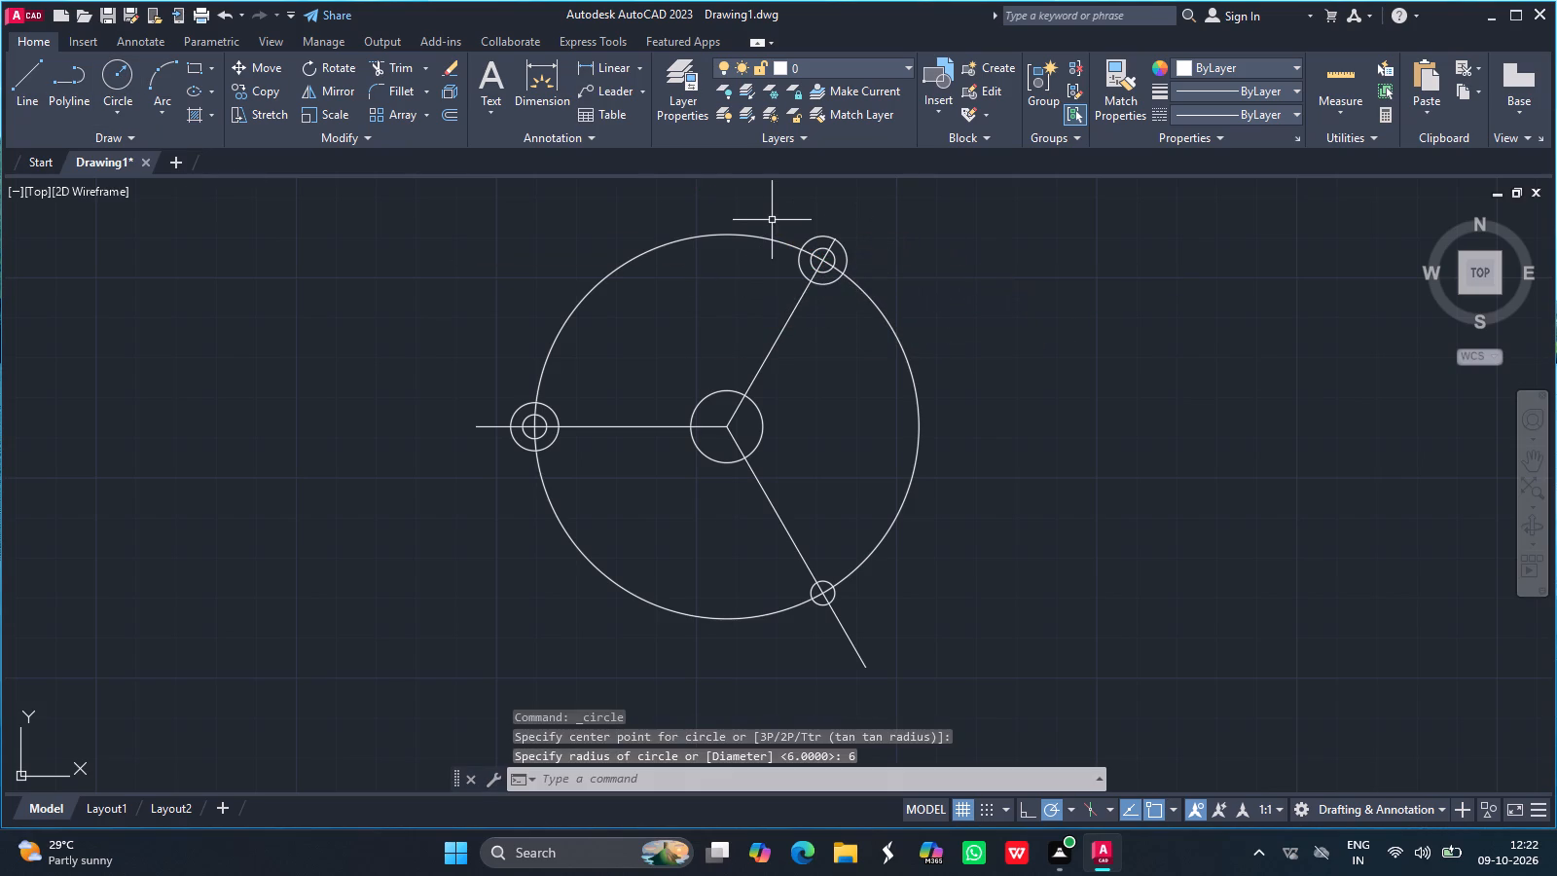
left_click(124, 77)
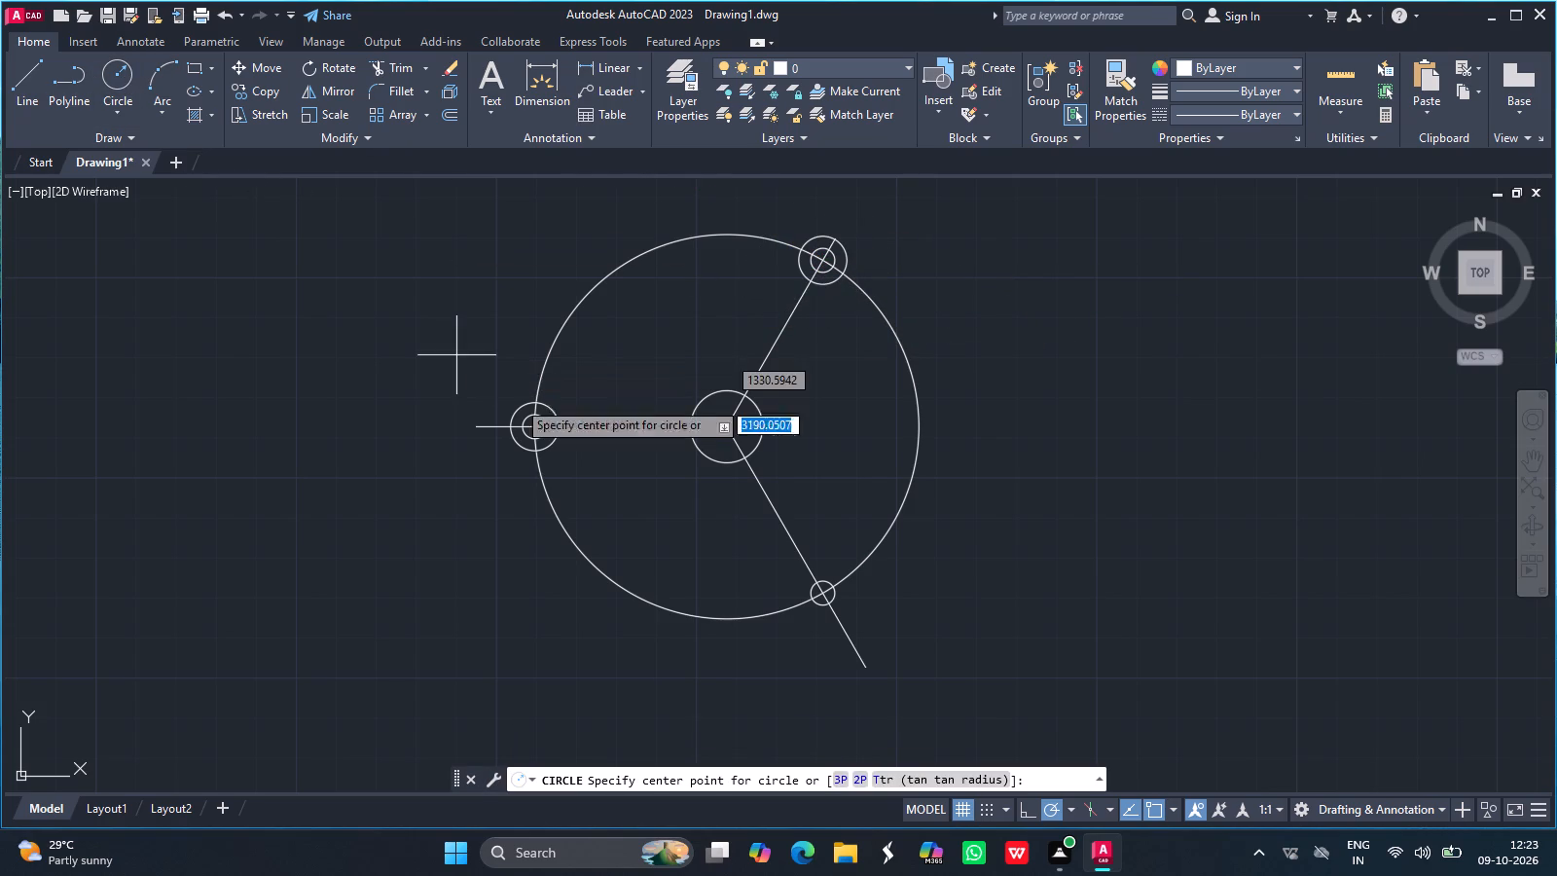
left_click_drag(821, 598, 773, 560)
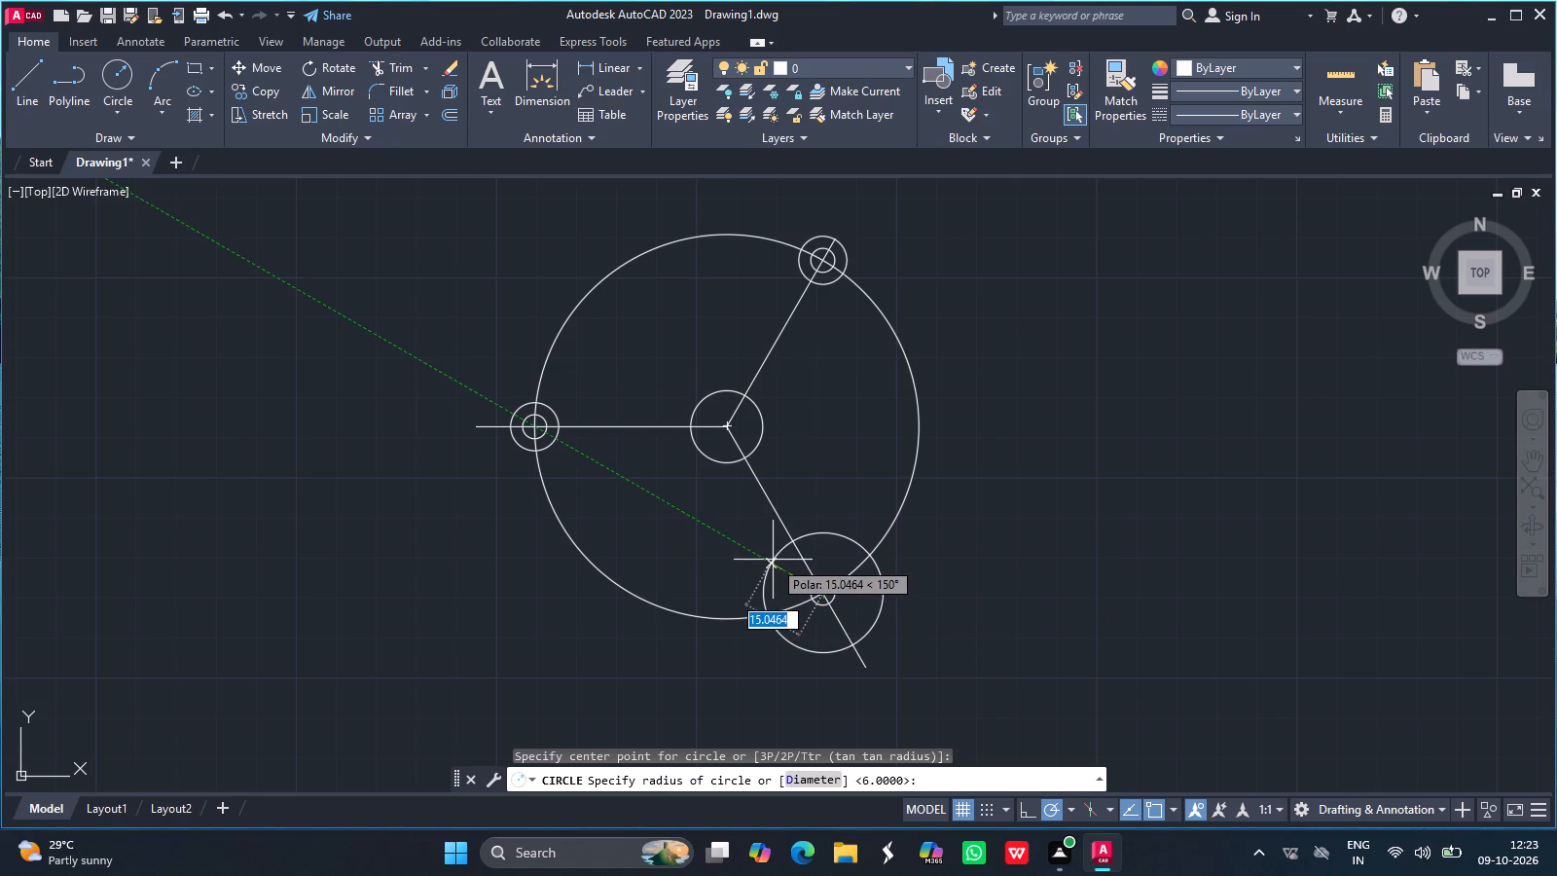
key("6")
key("Return")
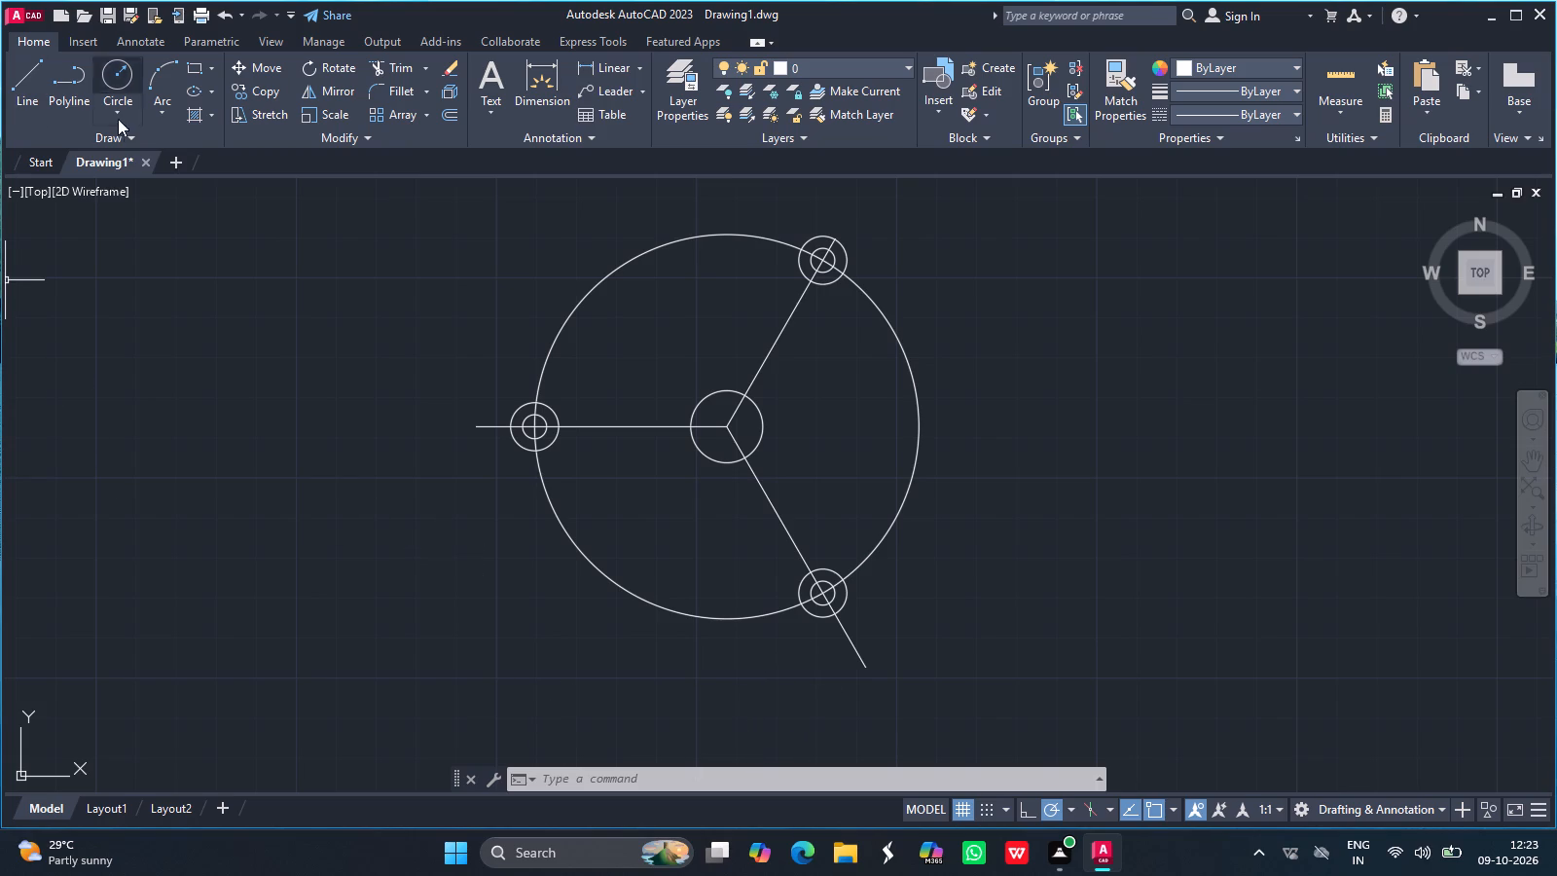
Draw a circle of radius 12 centred on the common centre of the large circle and the 18-diameter circle.
left_click(124, 87)
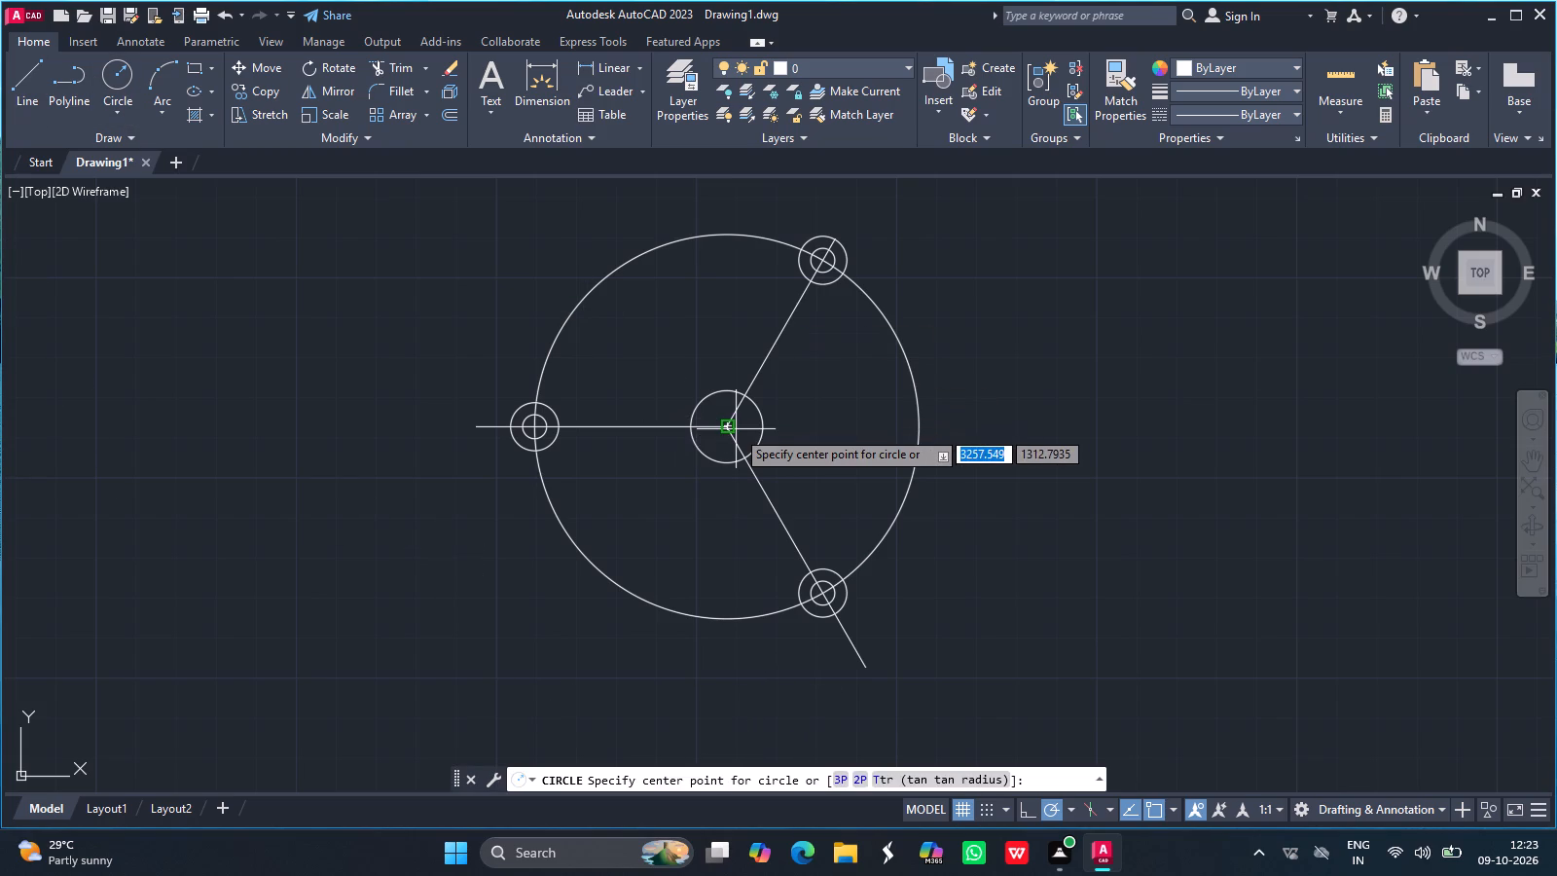
left_click_drag(728, 425, 591, 342)
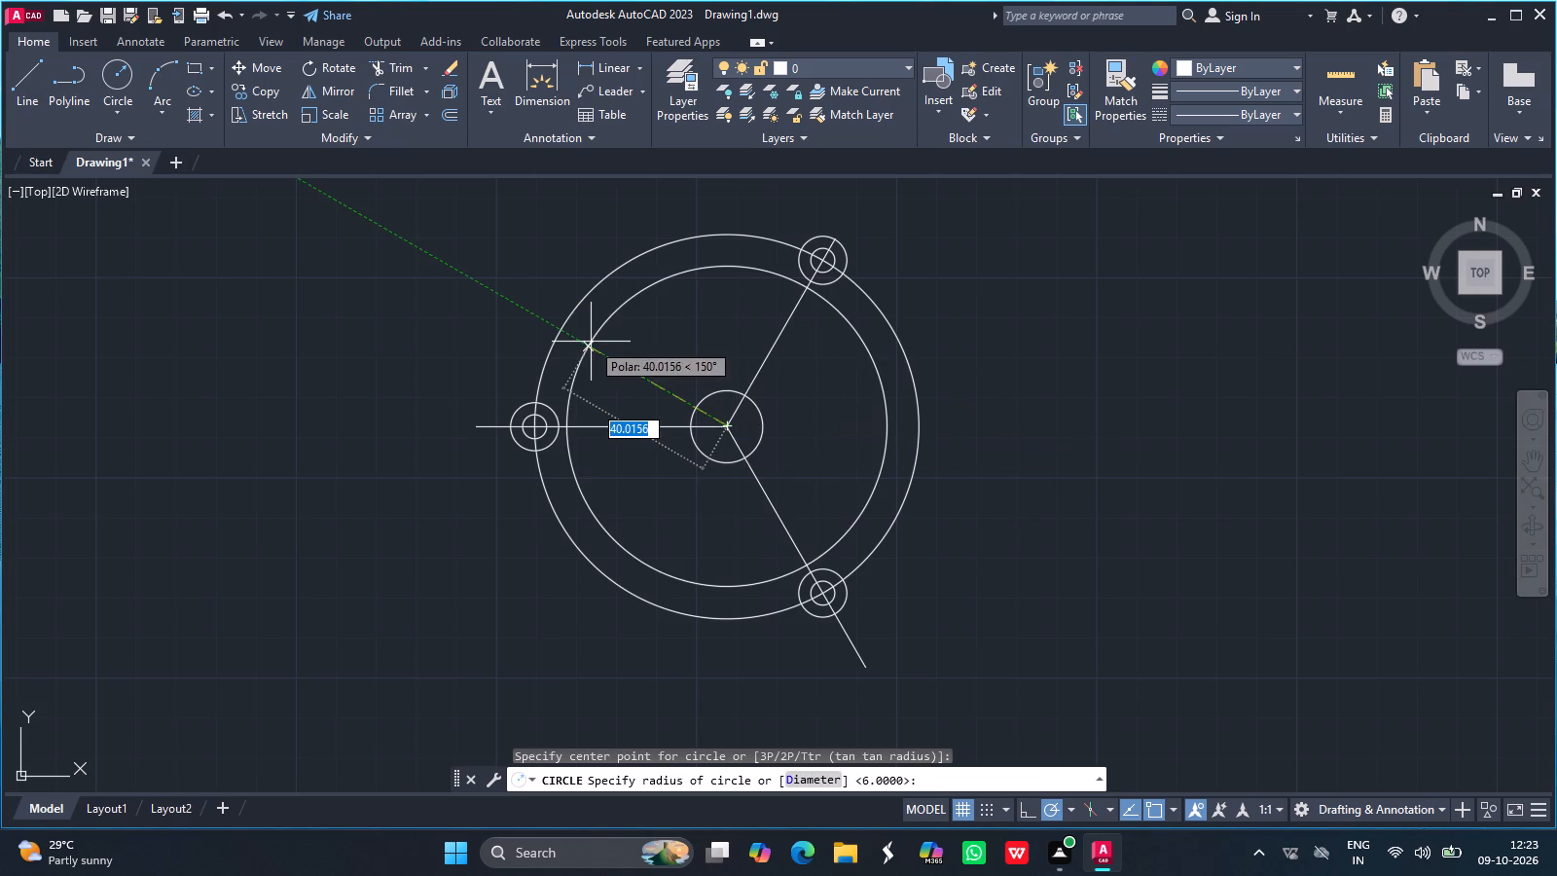
type("12")
key("Return")
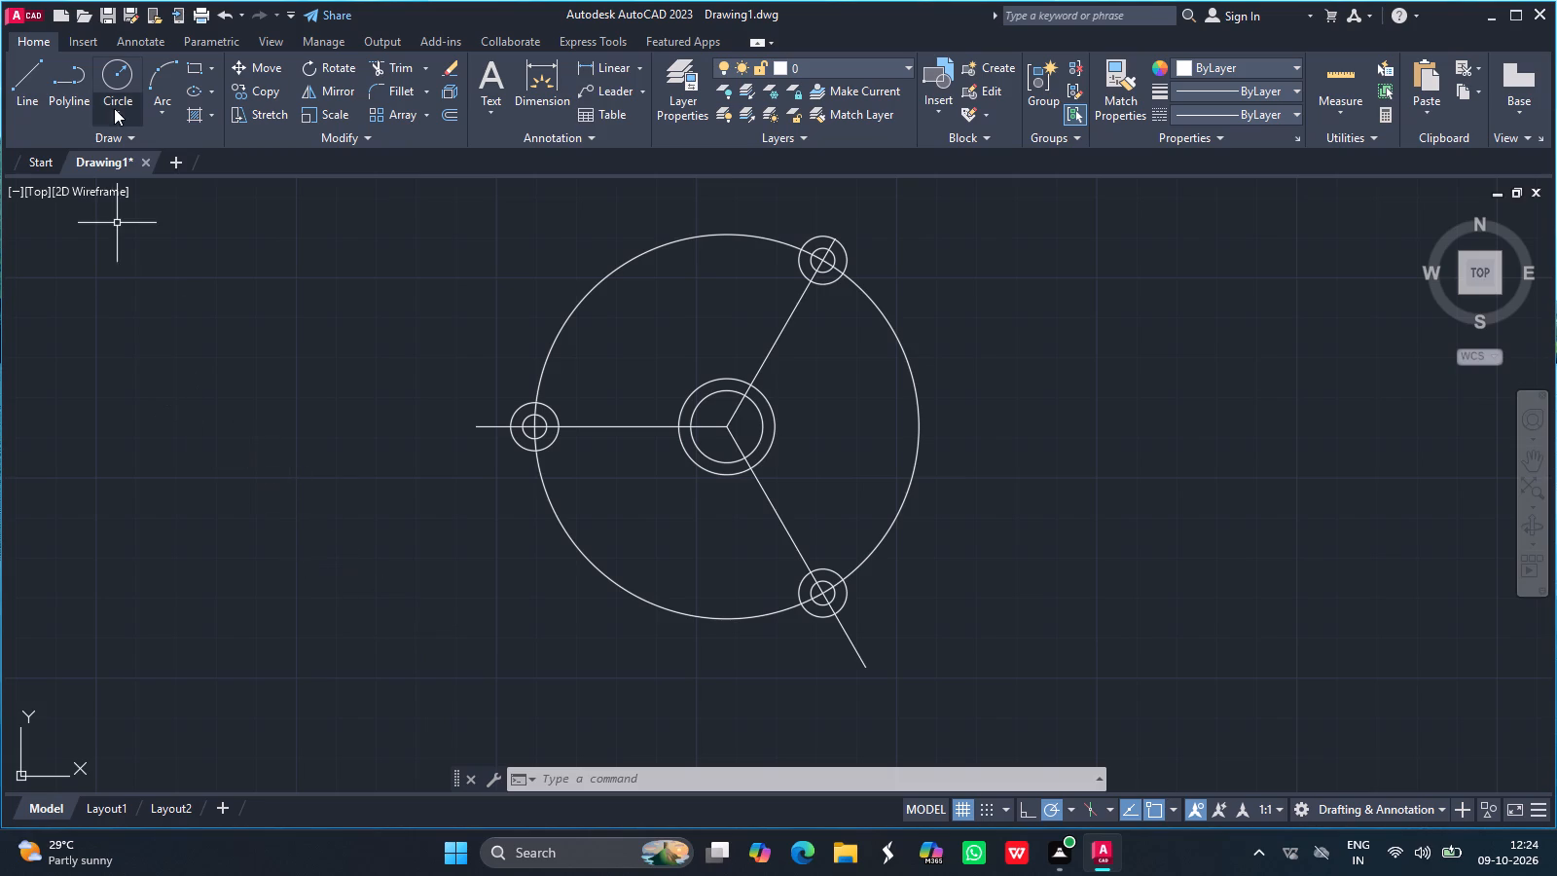
Draw two lines inward from where the large circle crosses the 300° radius-6 circle, about 37 long at 140° and about 46 long at 100°.
left_click(37, 85)
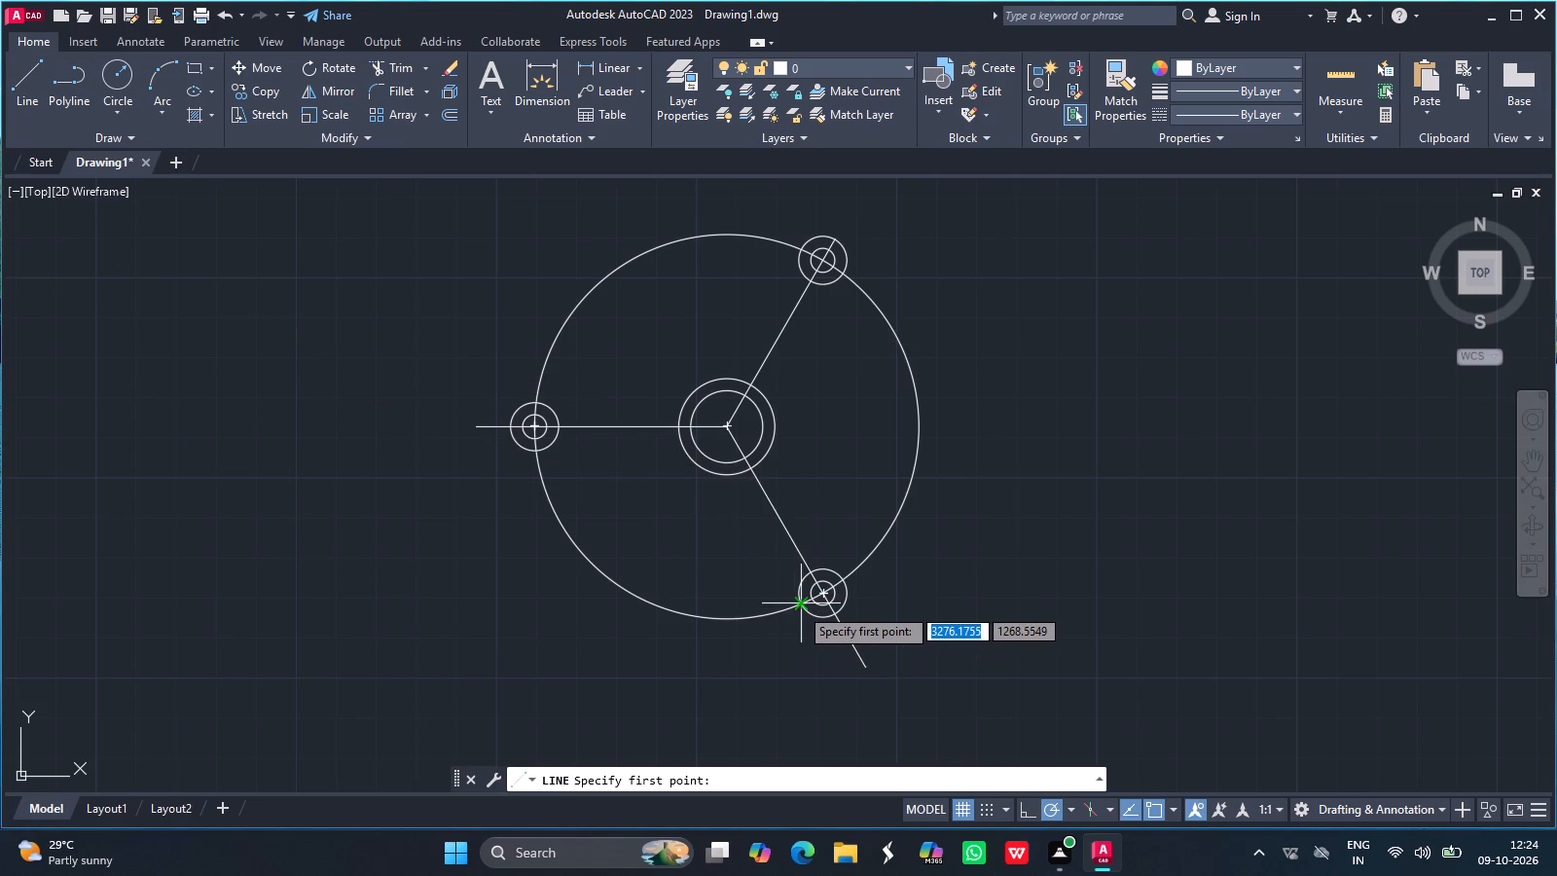
left_click_drag(799, 606, 754, 517)
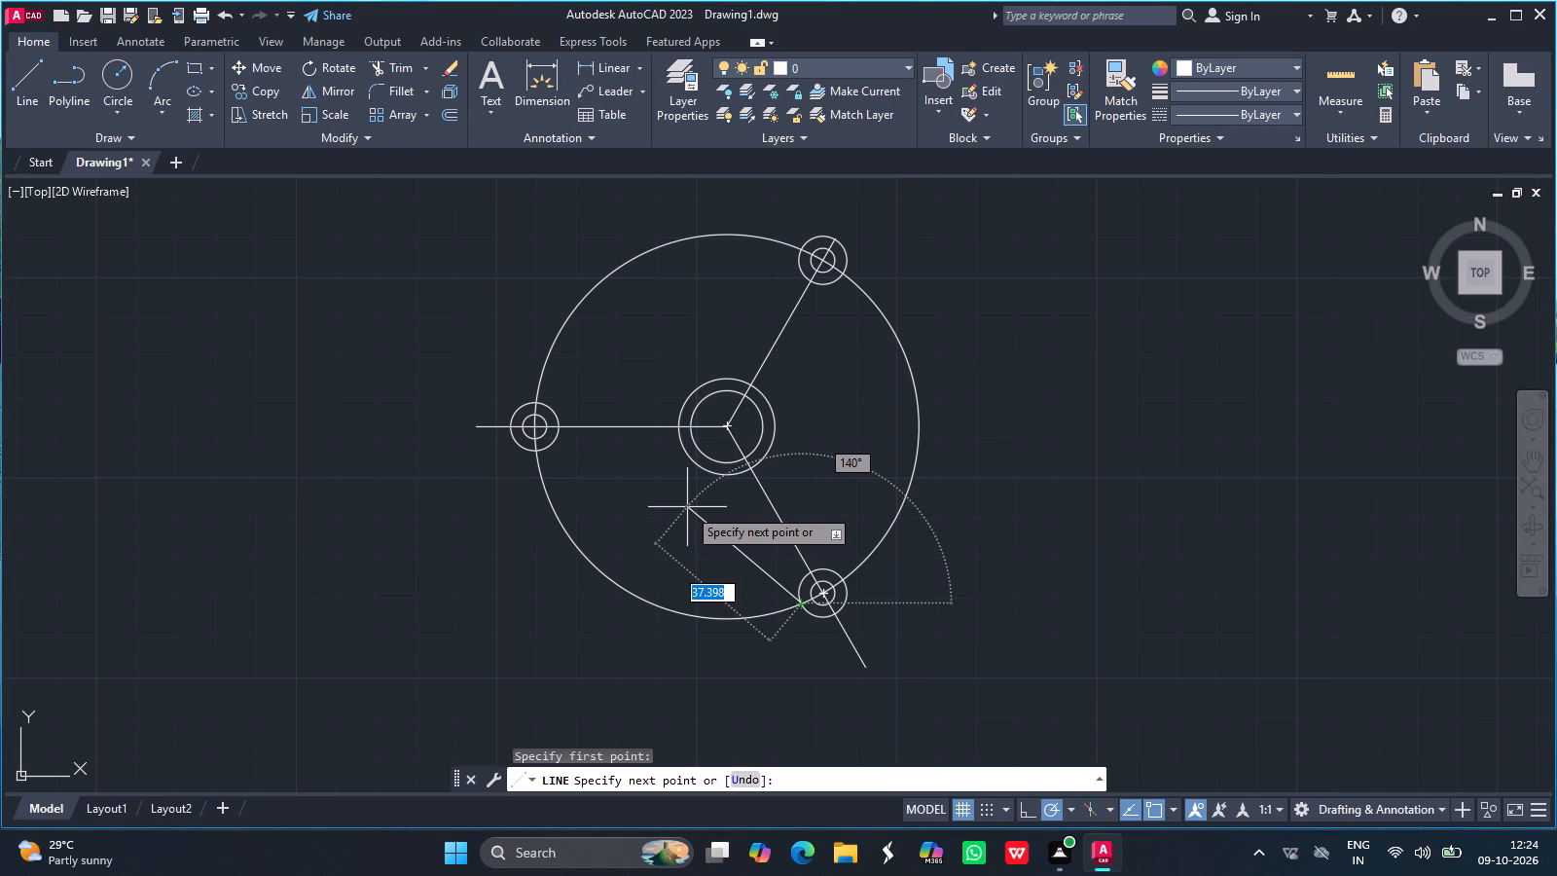
left_click(687, 507)
key("Return")
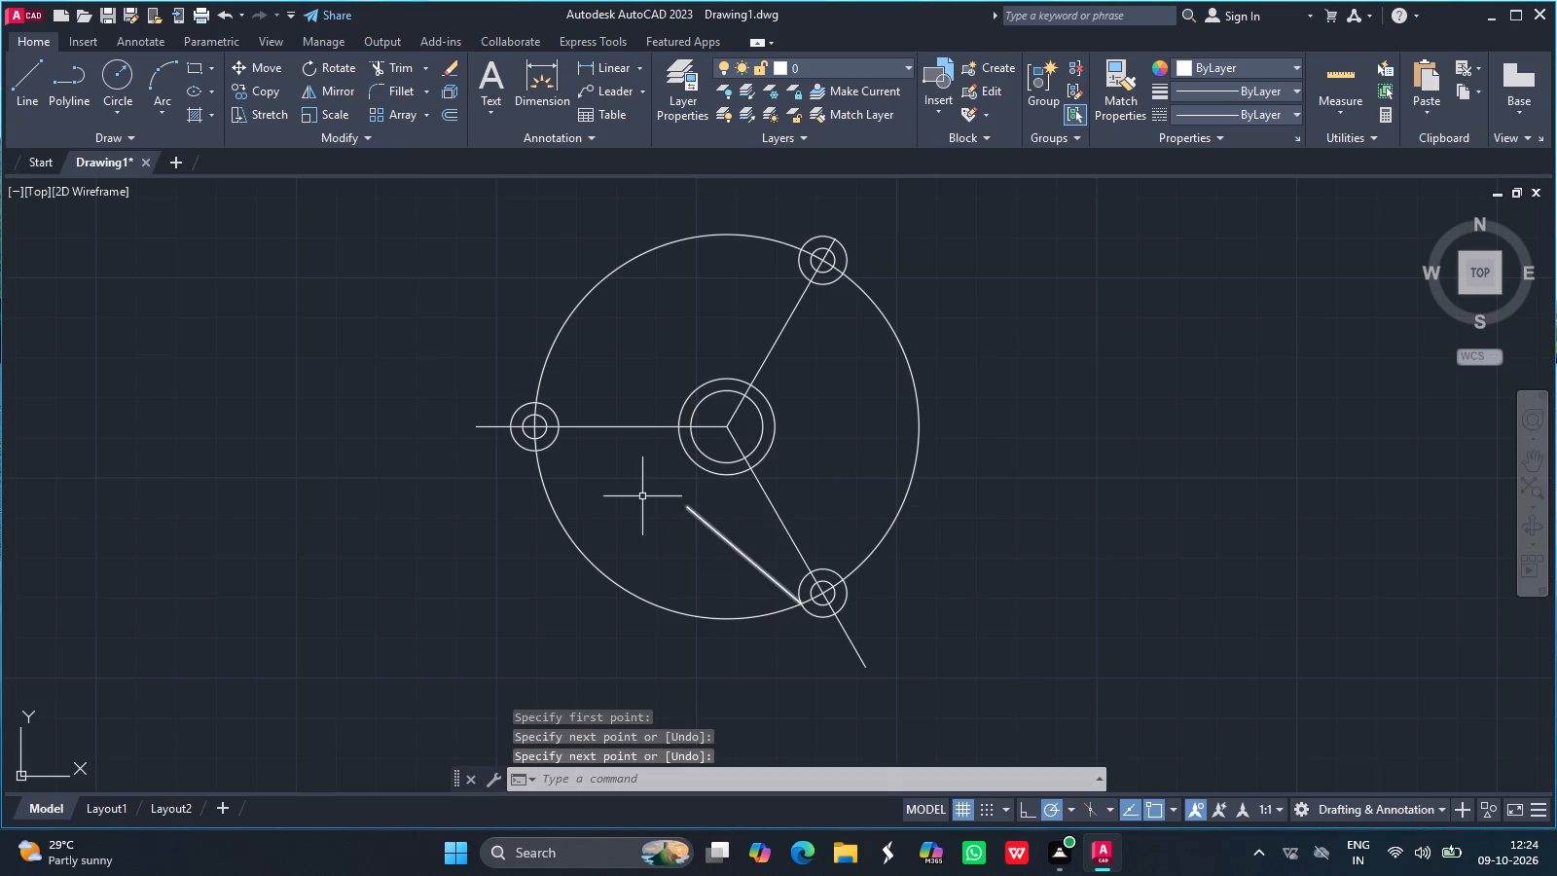
left_click(16, 78)
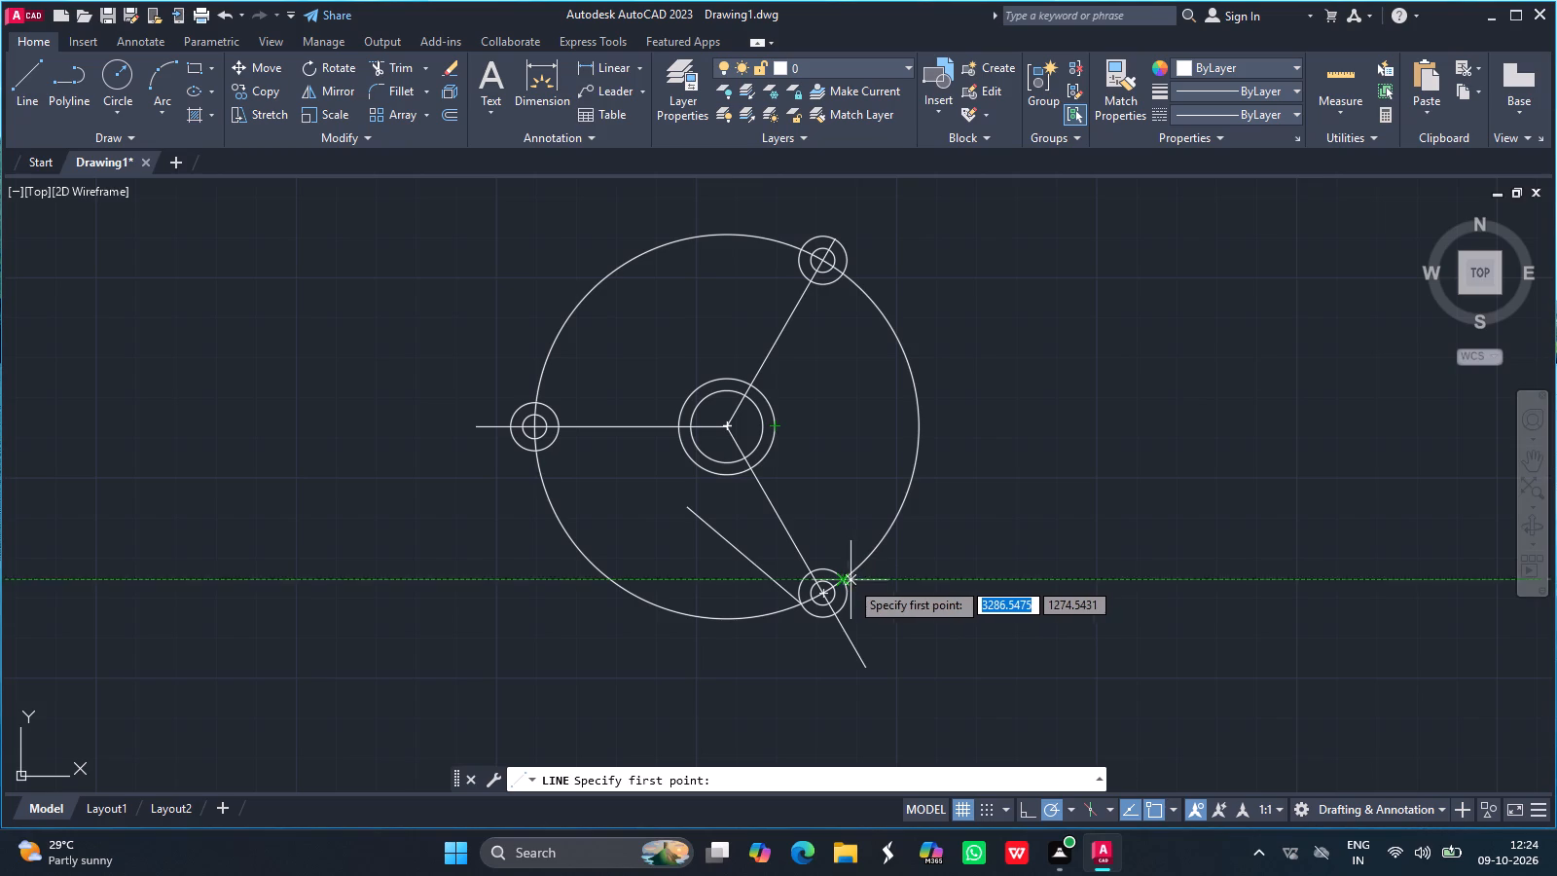
left_click_drag(841, 579, 786, 447)
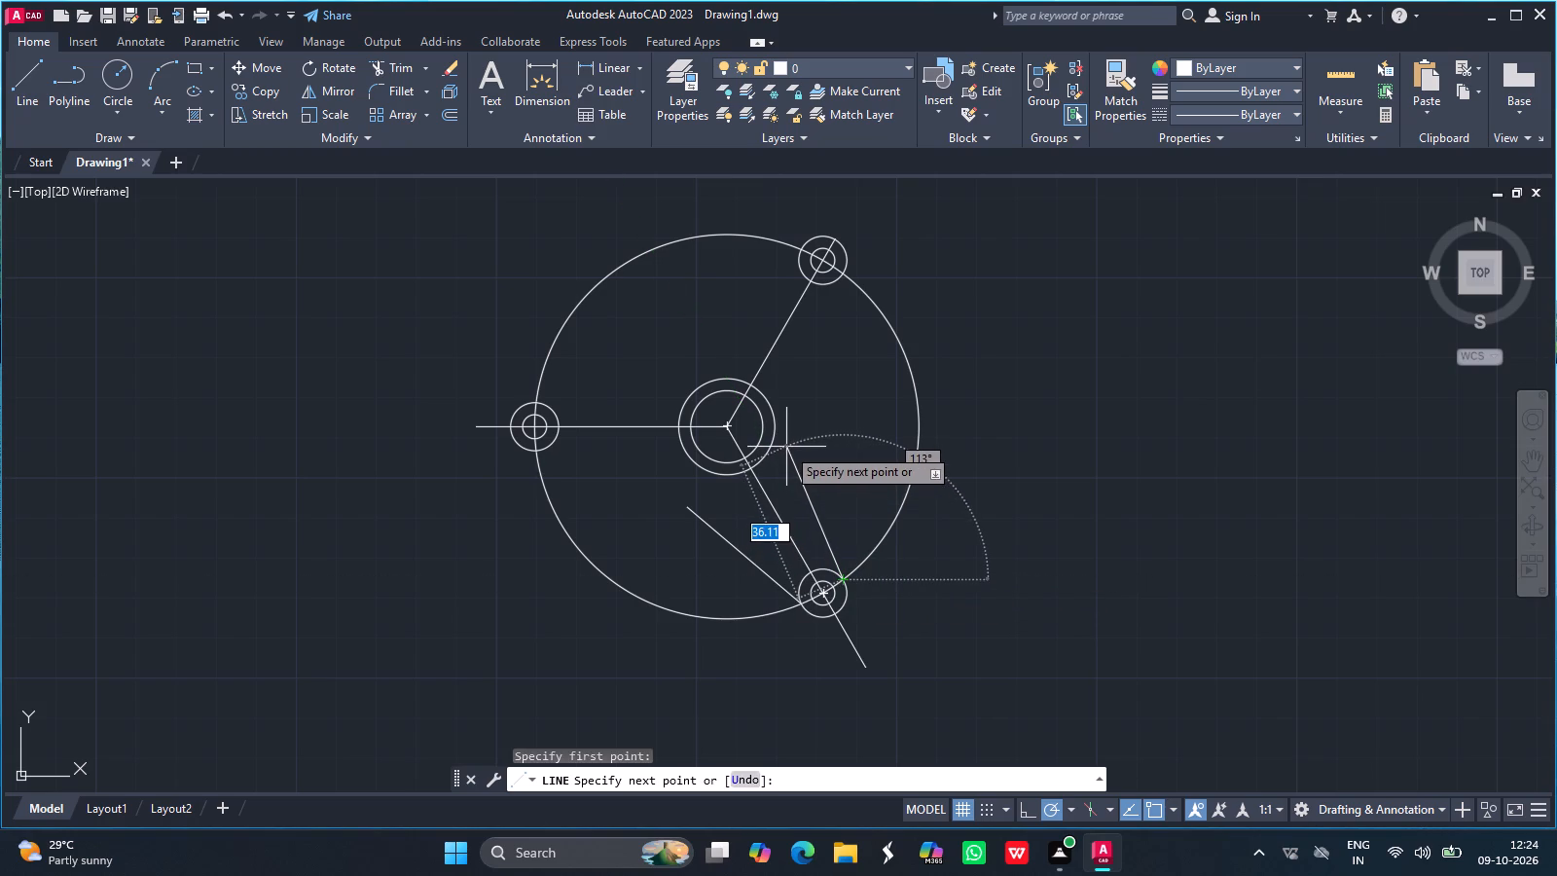
left_click_drag(786, 447, 822, 493)
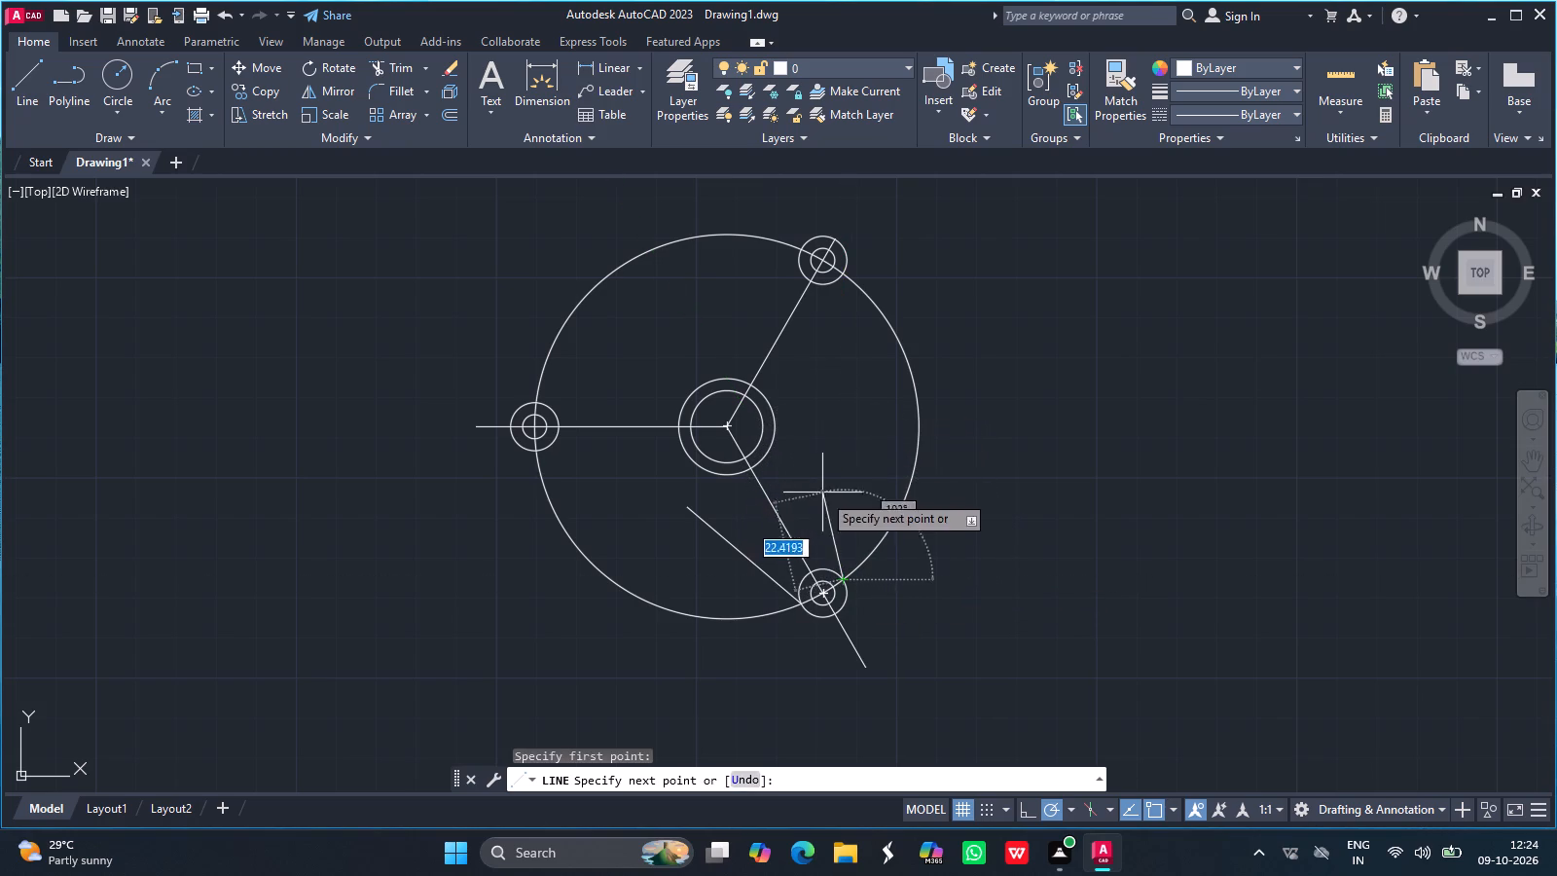
left_click_drag(822, 493, 836, 423)
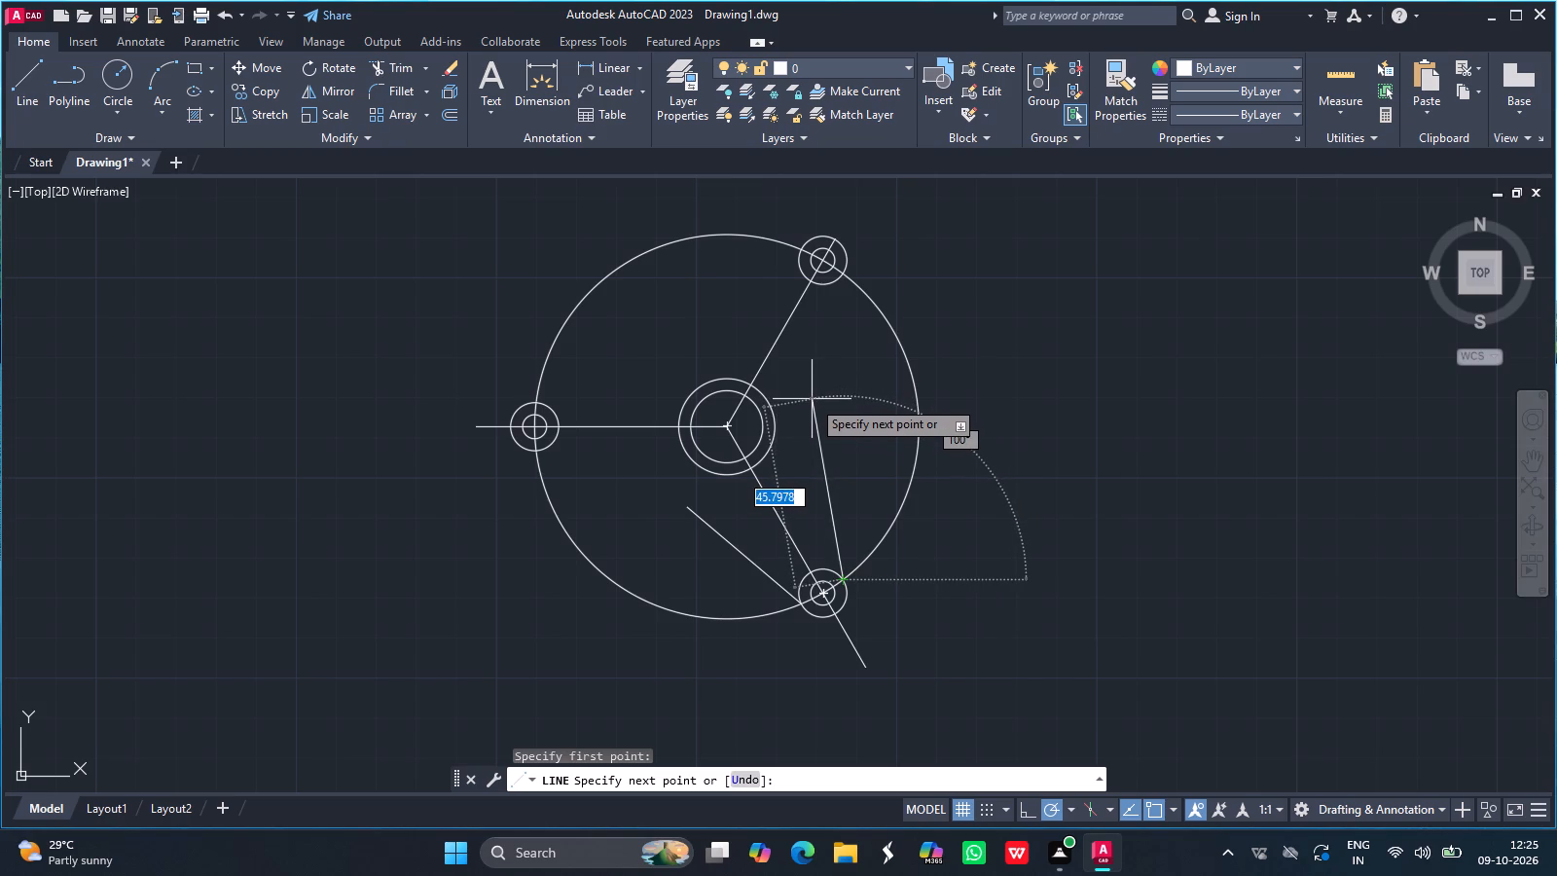
left_click(812, 399)
key("Return")
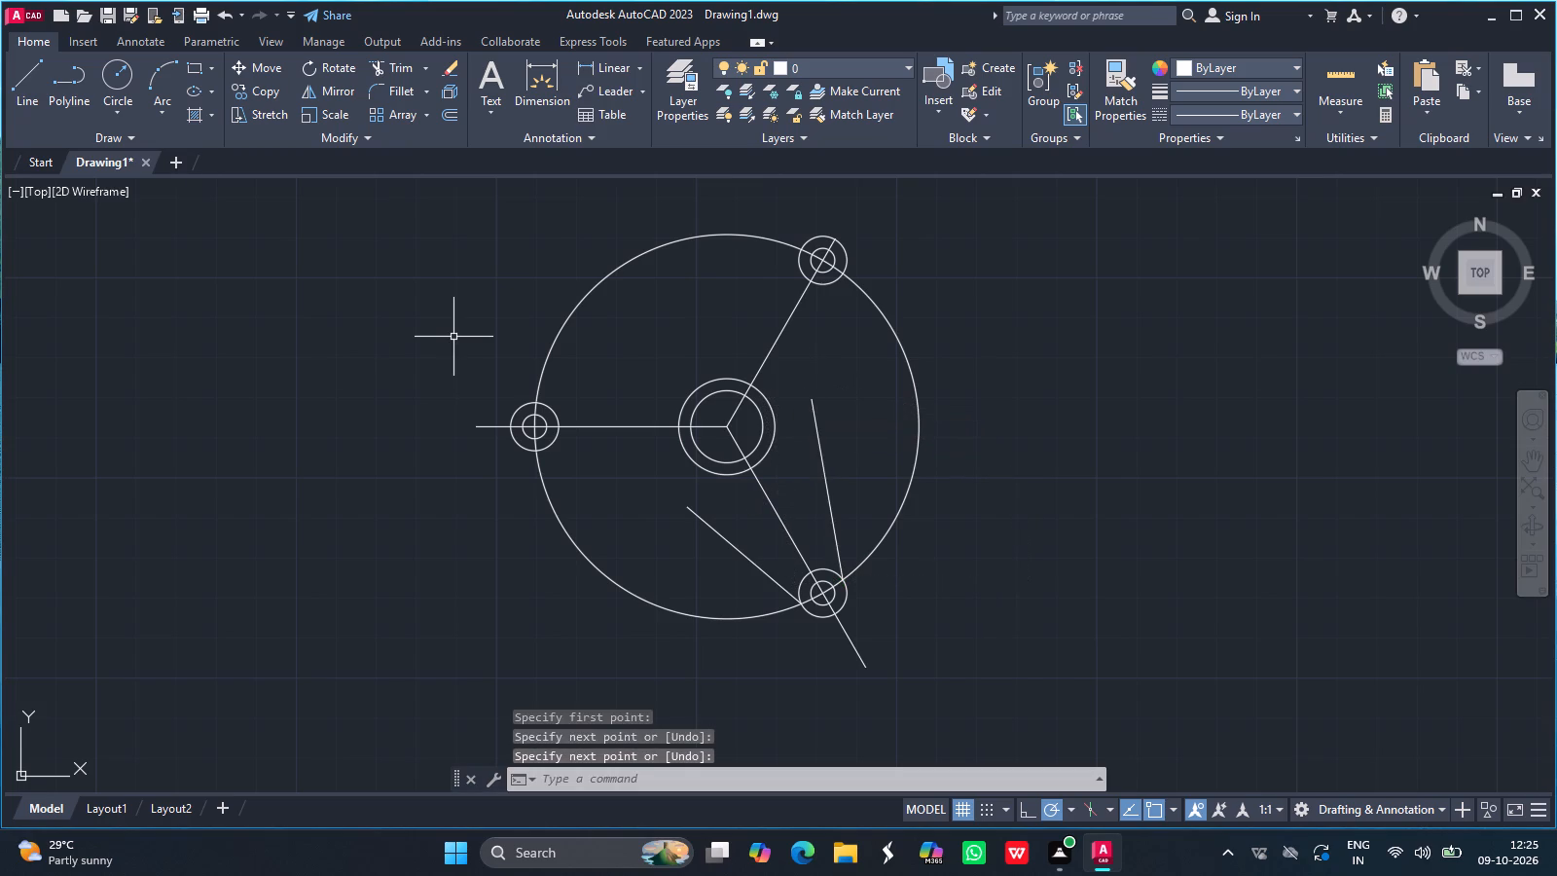
Draw two lines inward from where the large circle crosses the 60° radius-6 circle, one crossing its counterpart from the 300° circle, the other about 40 long.
left_click(26, 74)
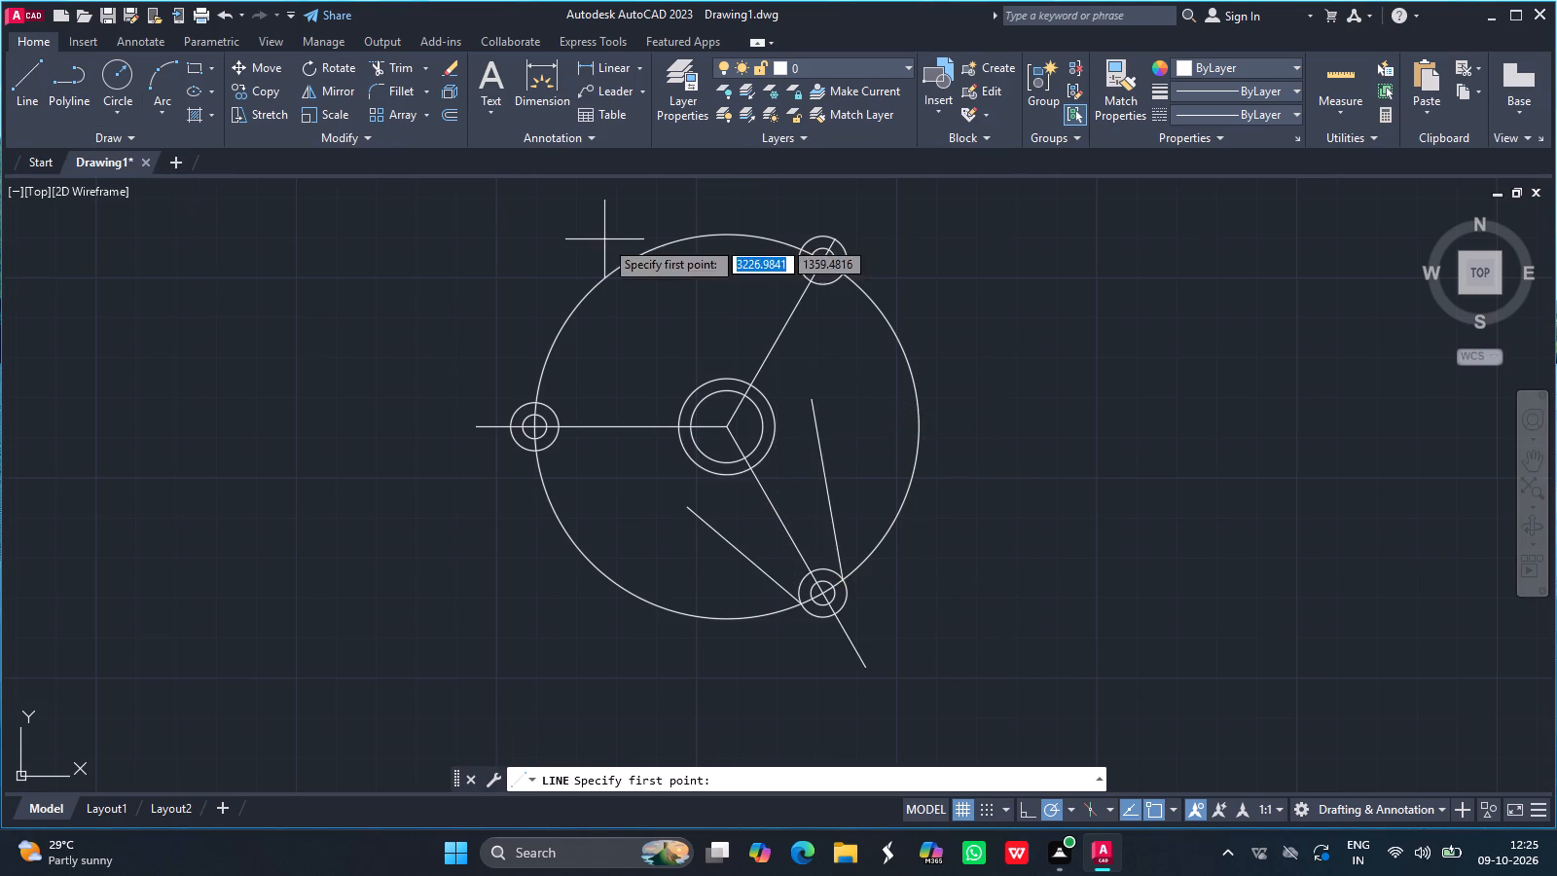
left_click_drag(843, 272, 803, 335)
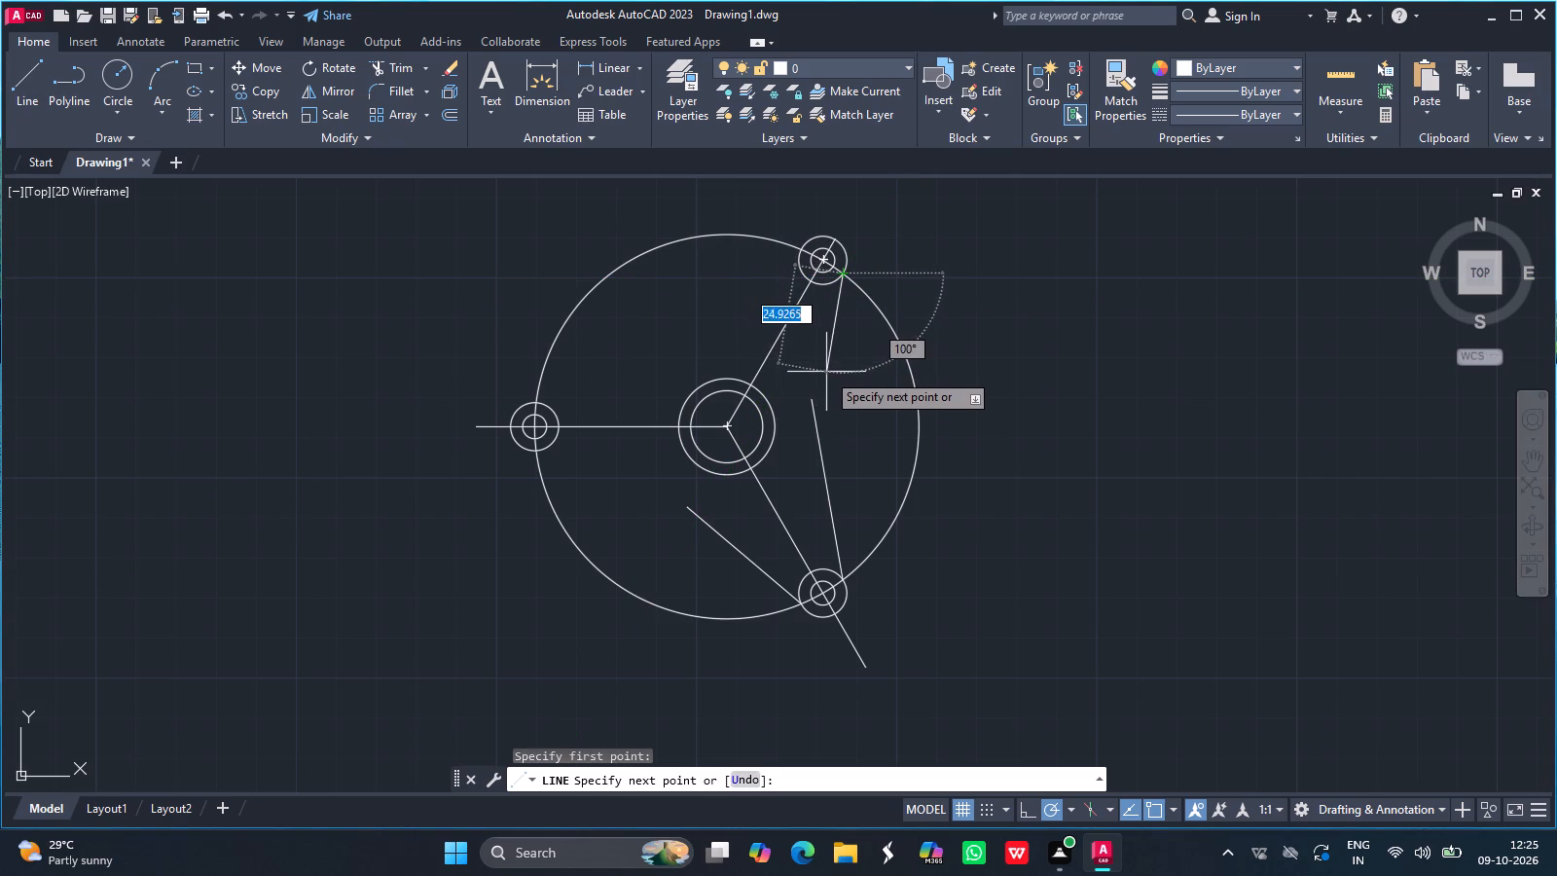
left_click(811, 455)
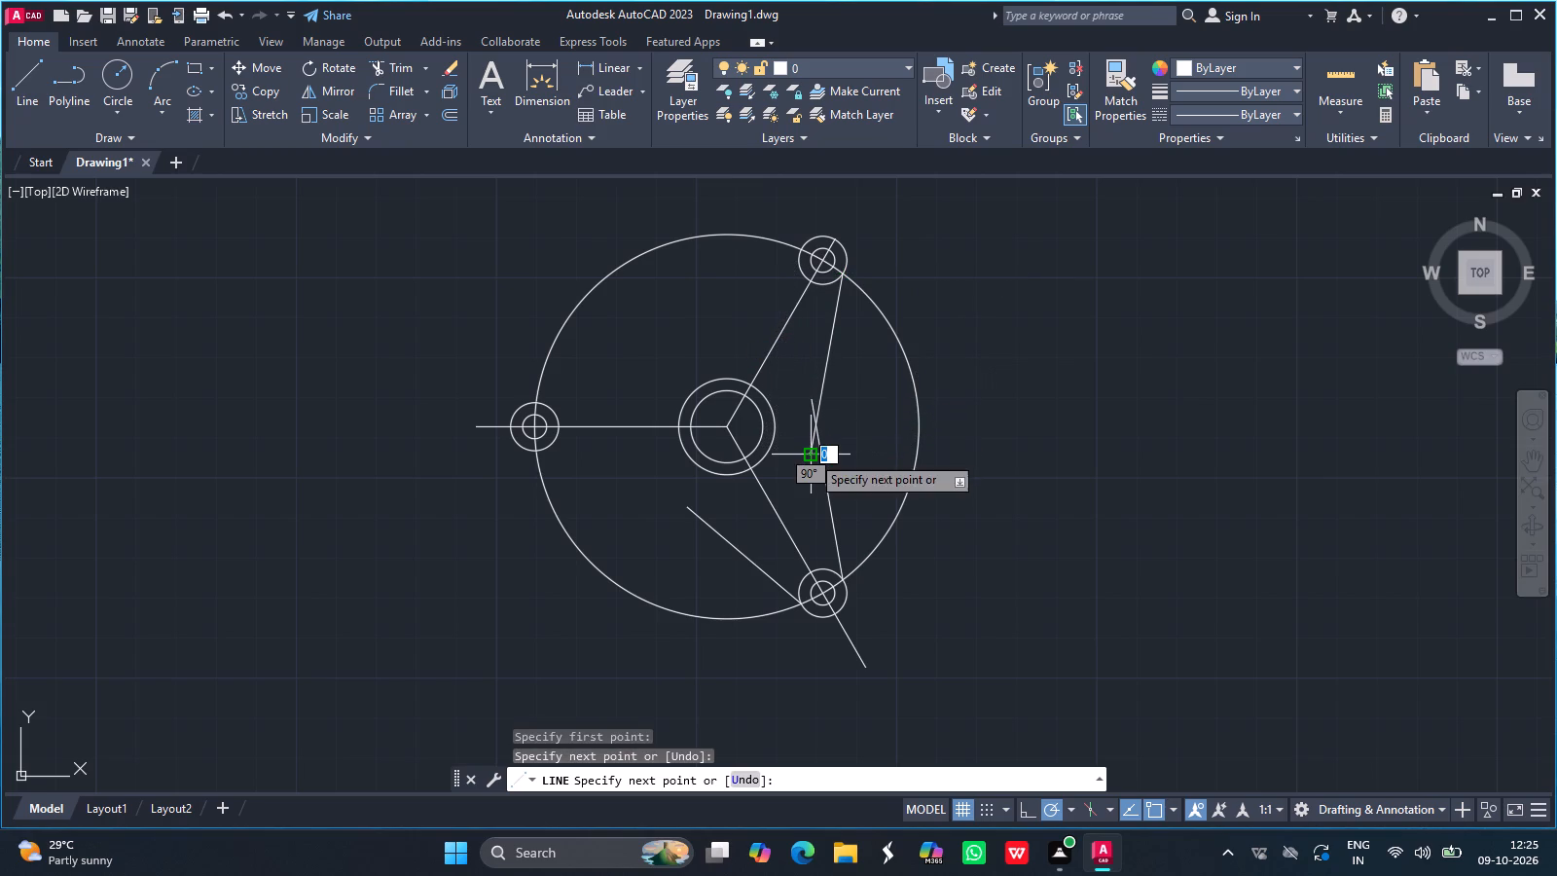
key("Return")
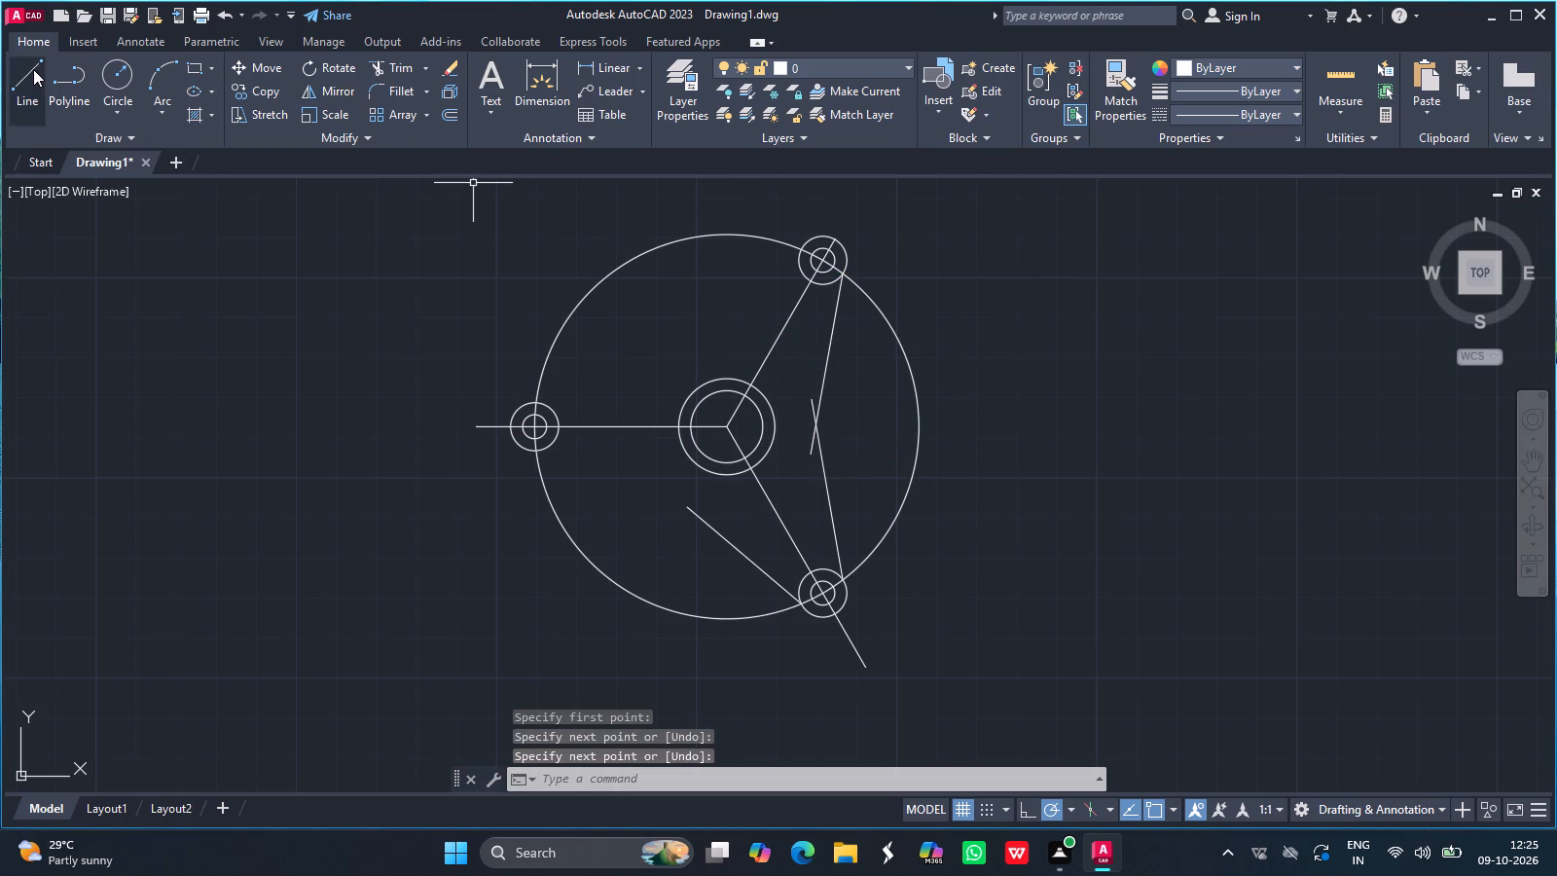
left_click(33, 69)
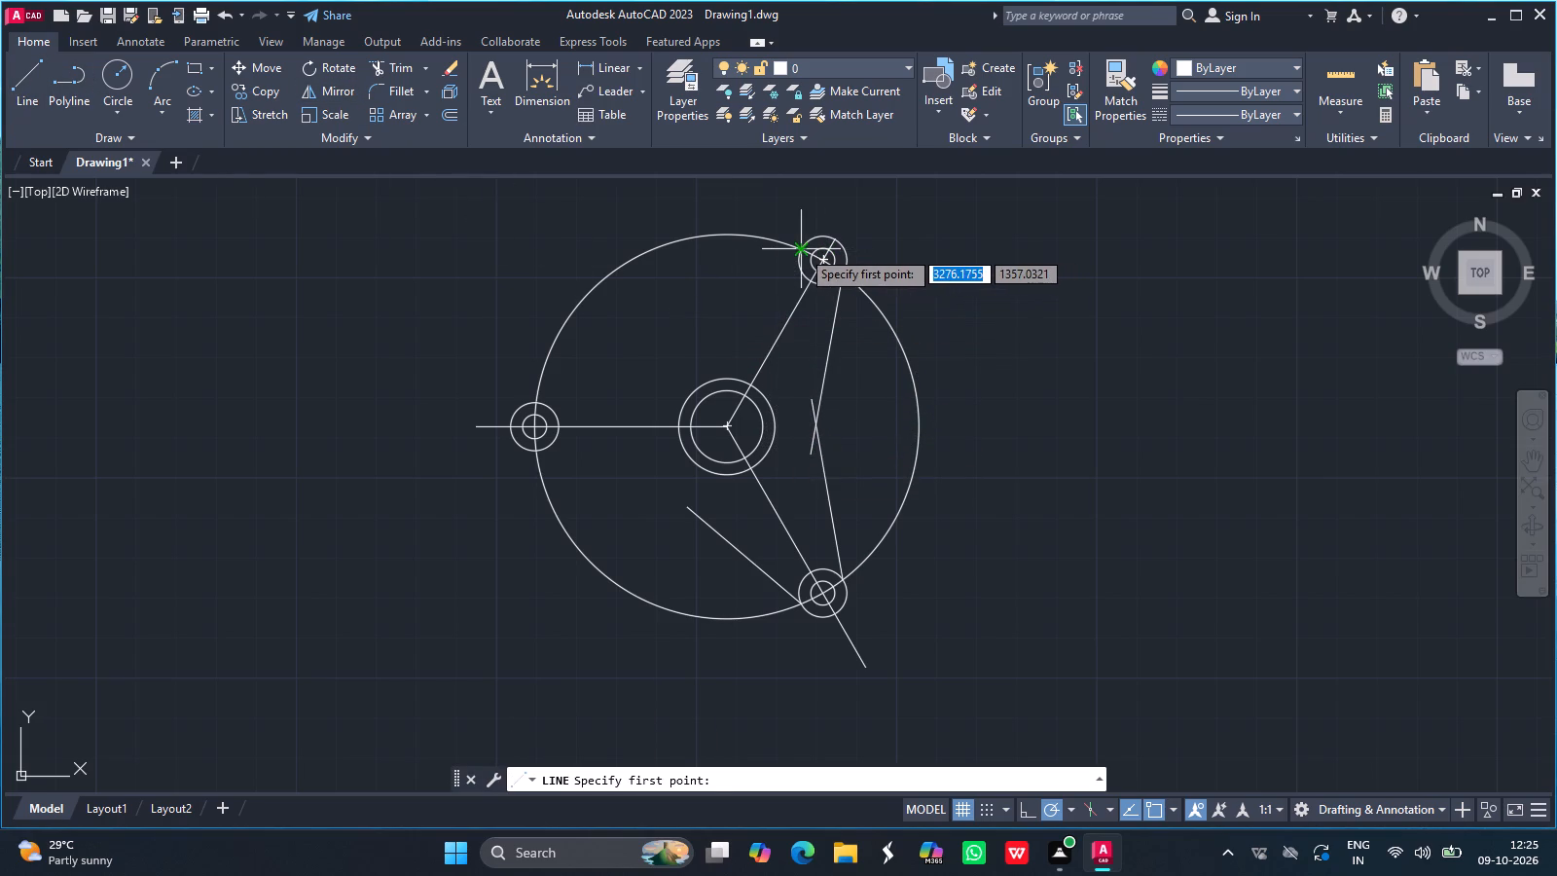
left_click_drag(801, 249, 687, 317)
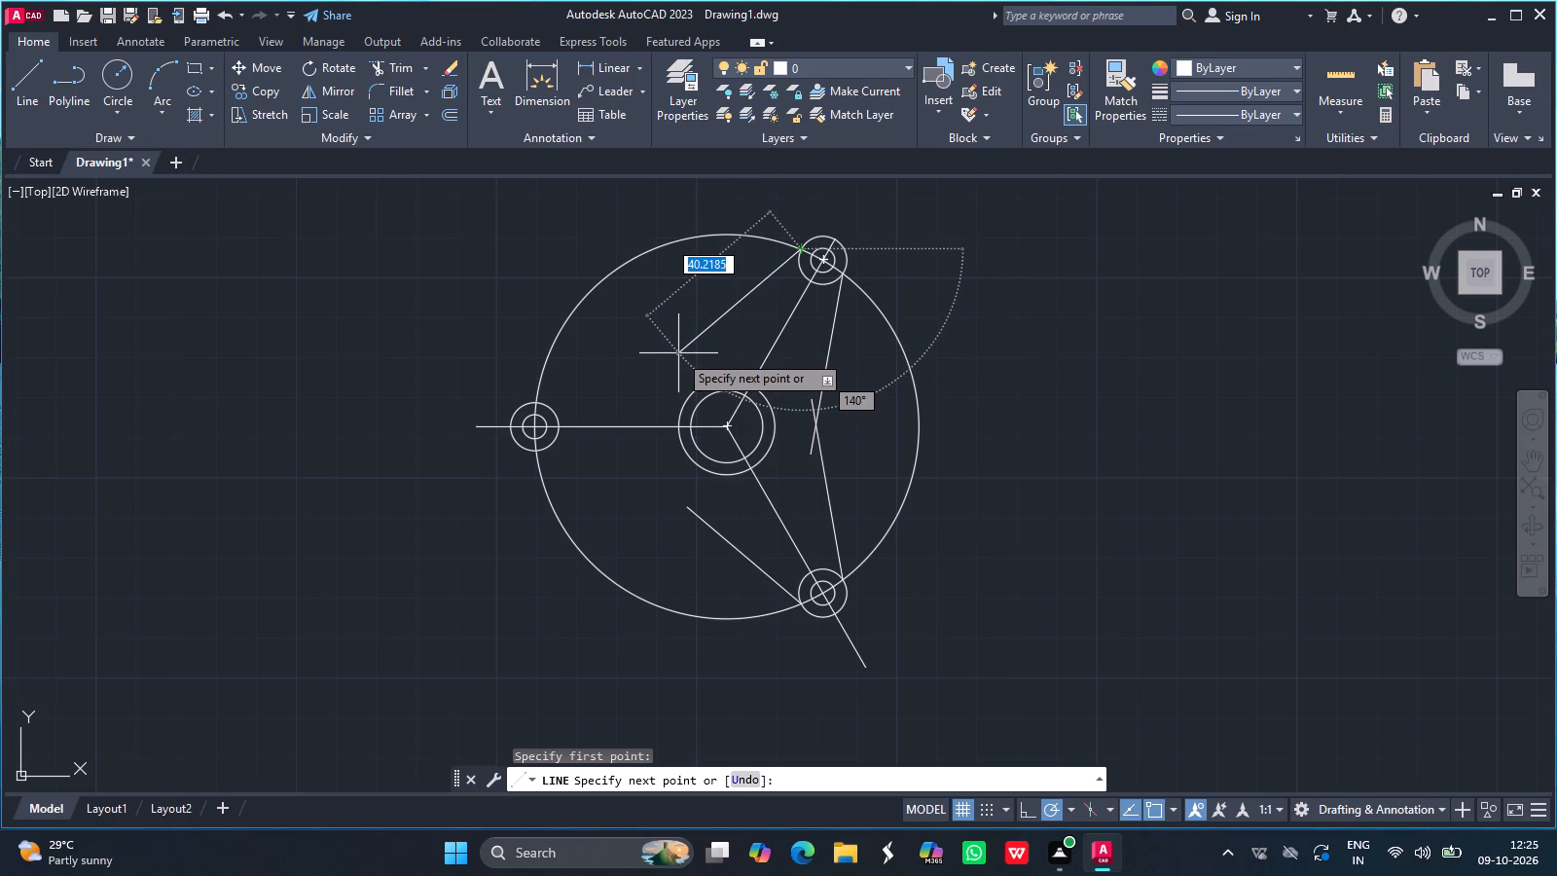
left_click(678, 353)
key("Return")
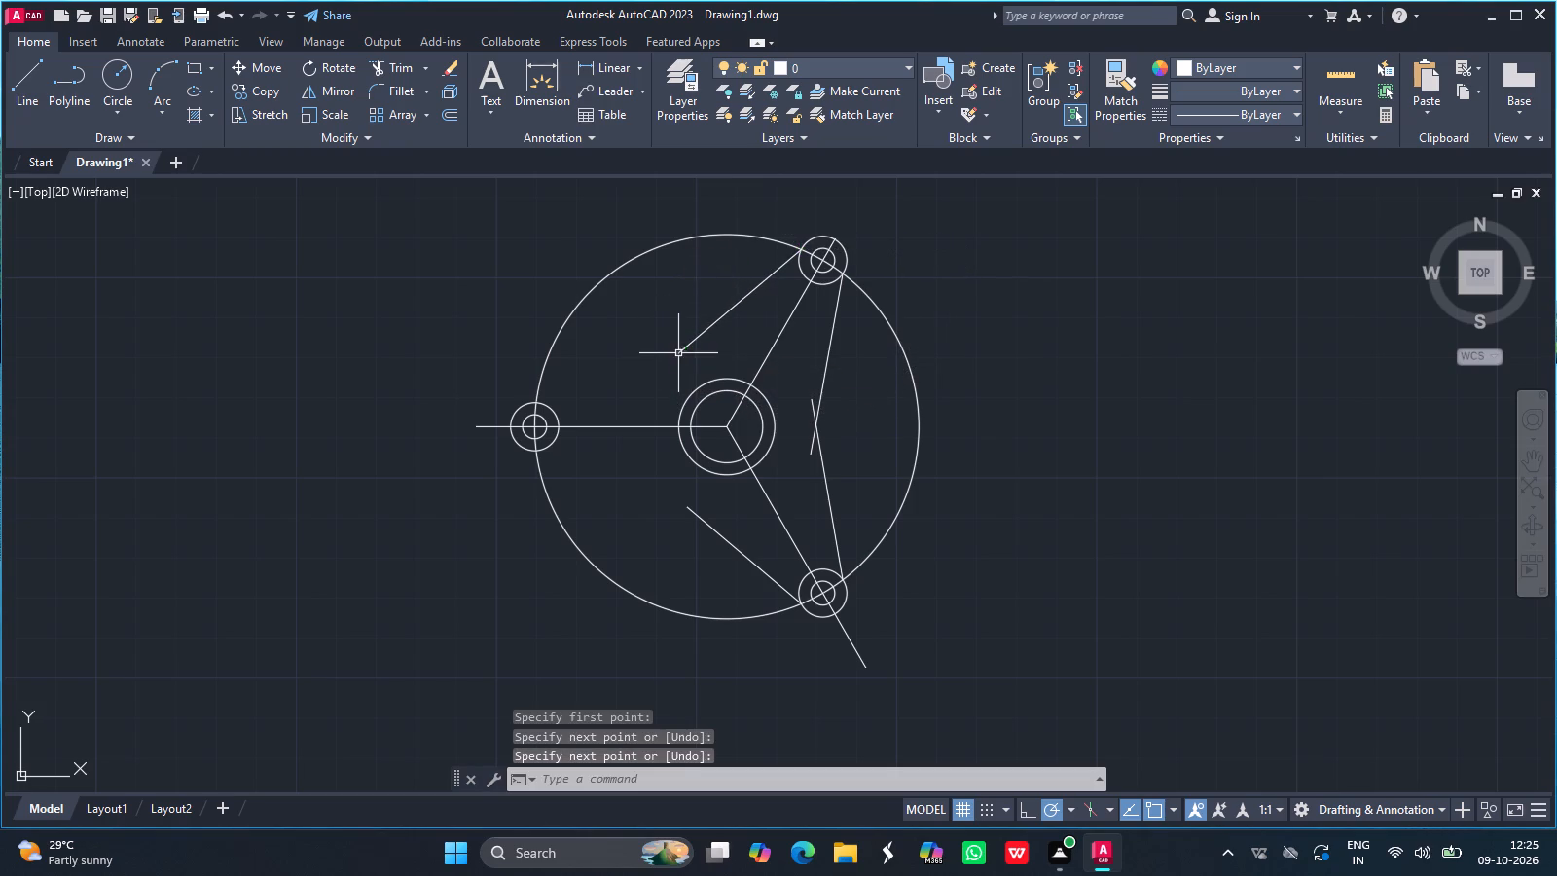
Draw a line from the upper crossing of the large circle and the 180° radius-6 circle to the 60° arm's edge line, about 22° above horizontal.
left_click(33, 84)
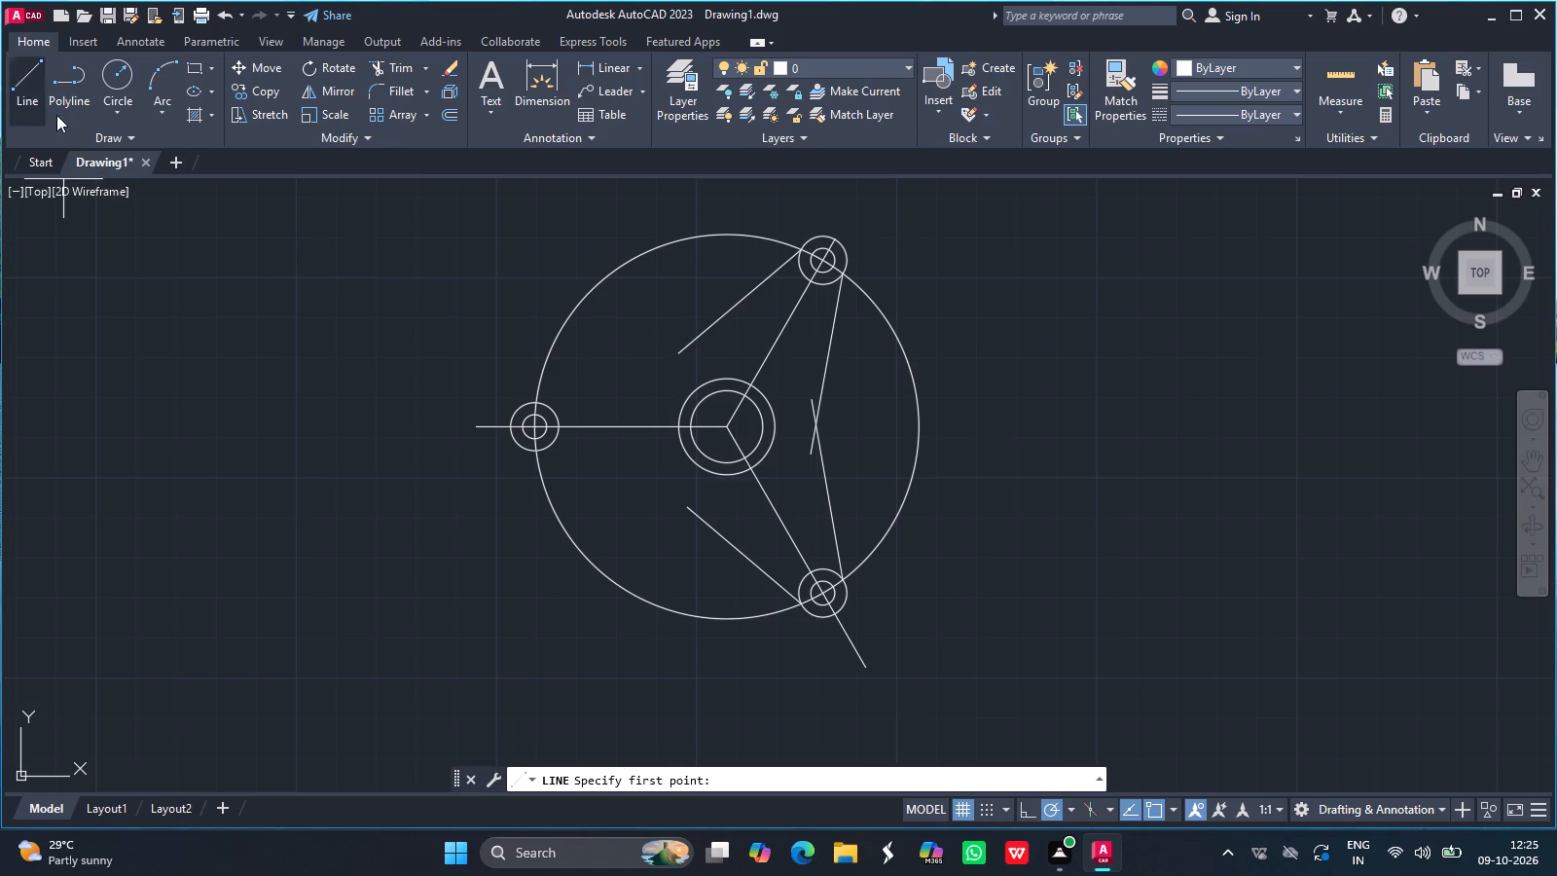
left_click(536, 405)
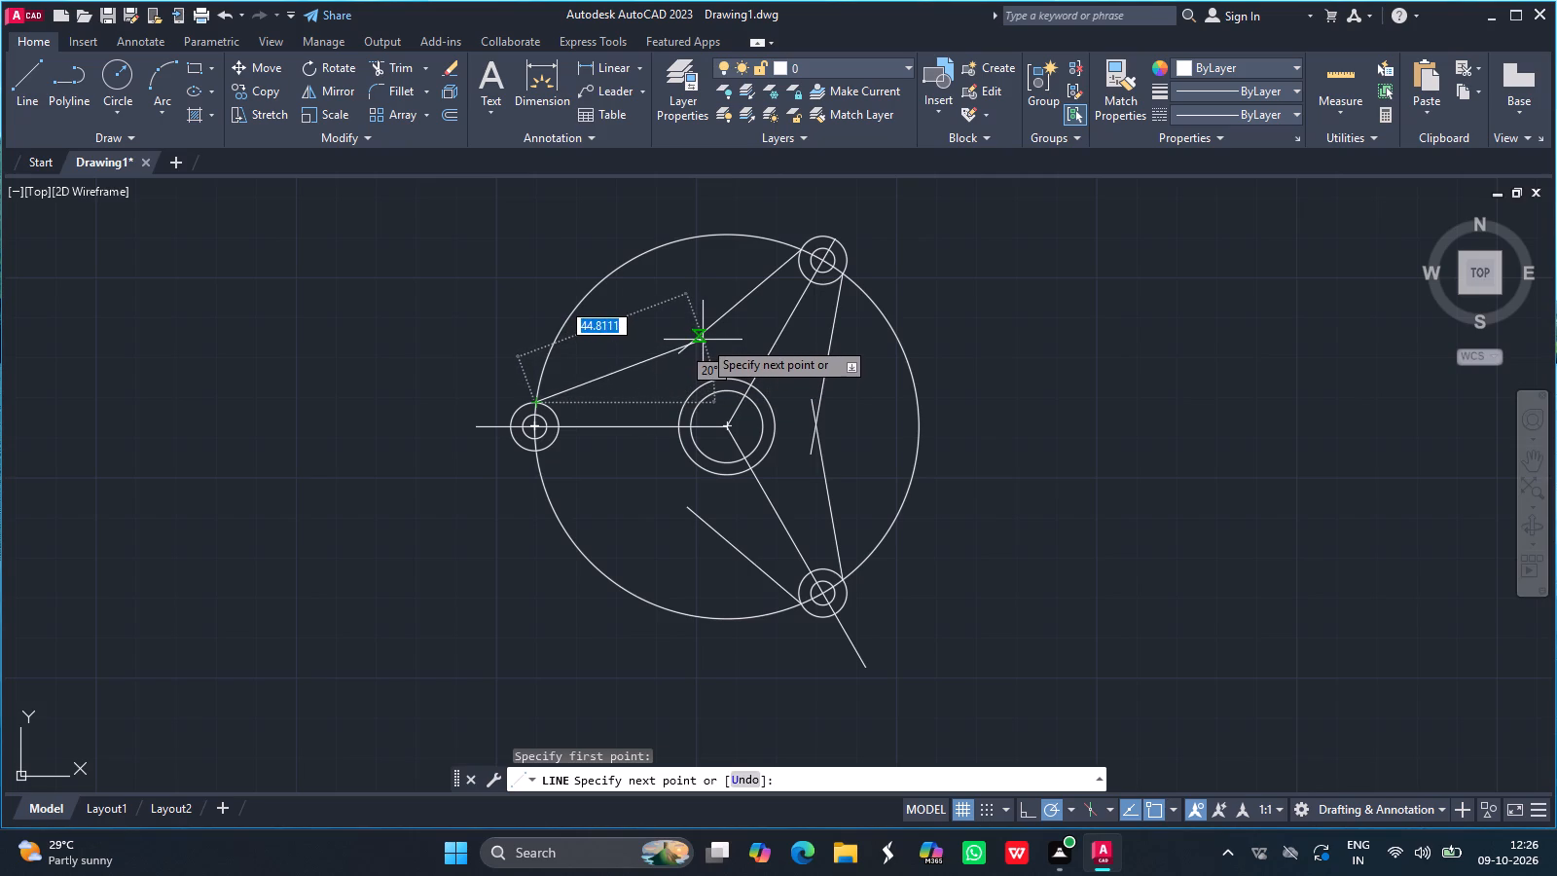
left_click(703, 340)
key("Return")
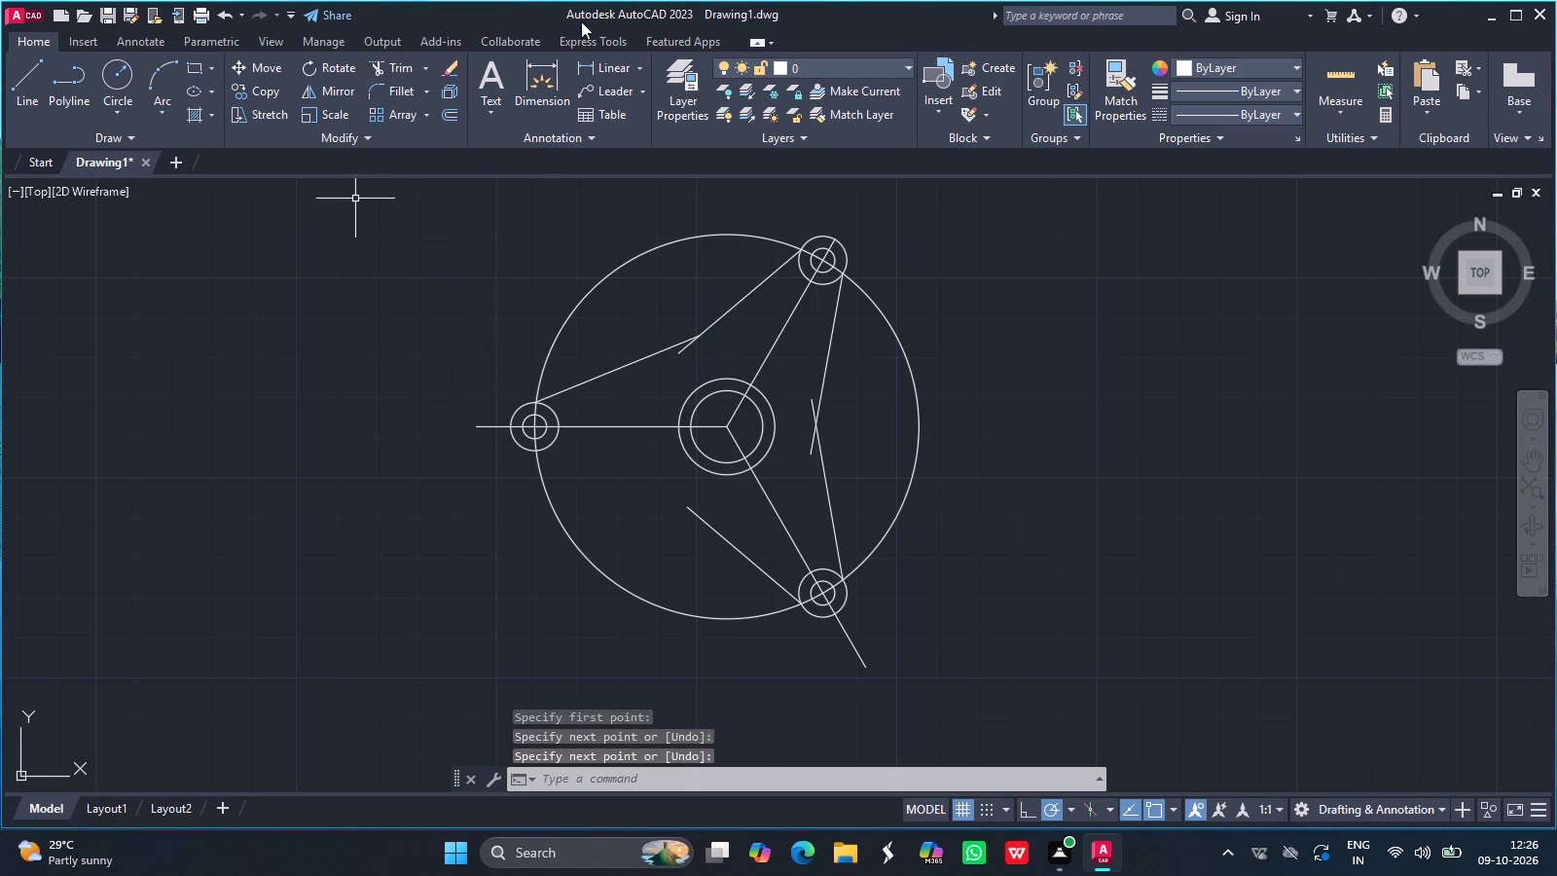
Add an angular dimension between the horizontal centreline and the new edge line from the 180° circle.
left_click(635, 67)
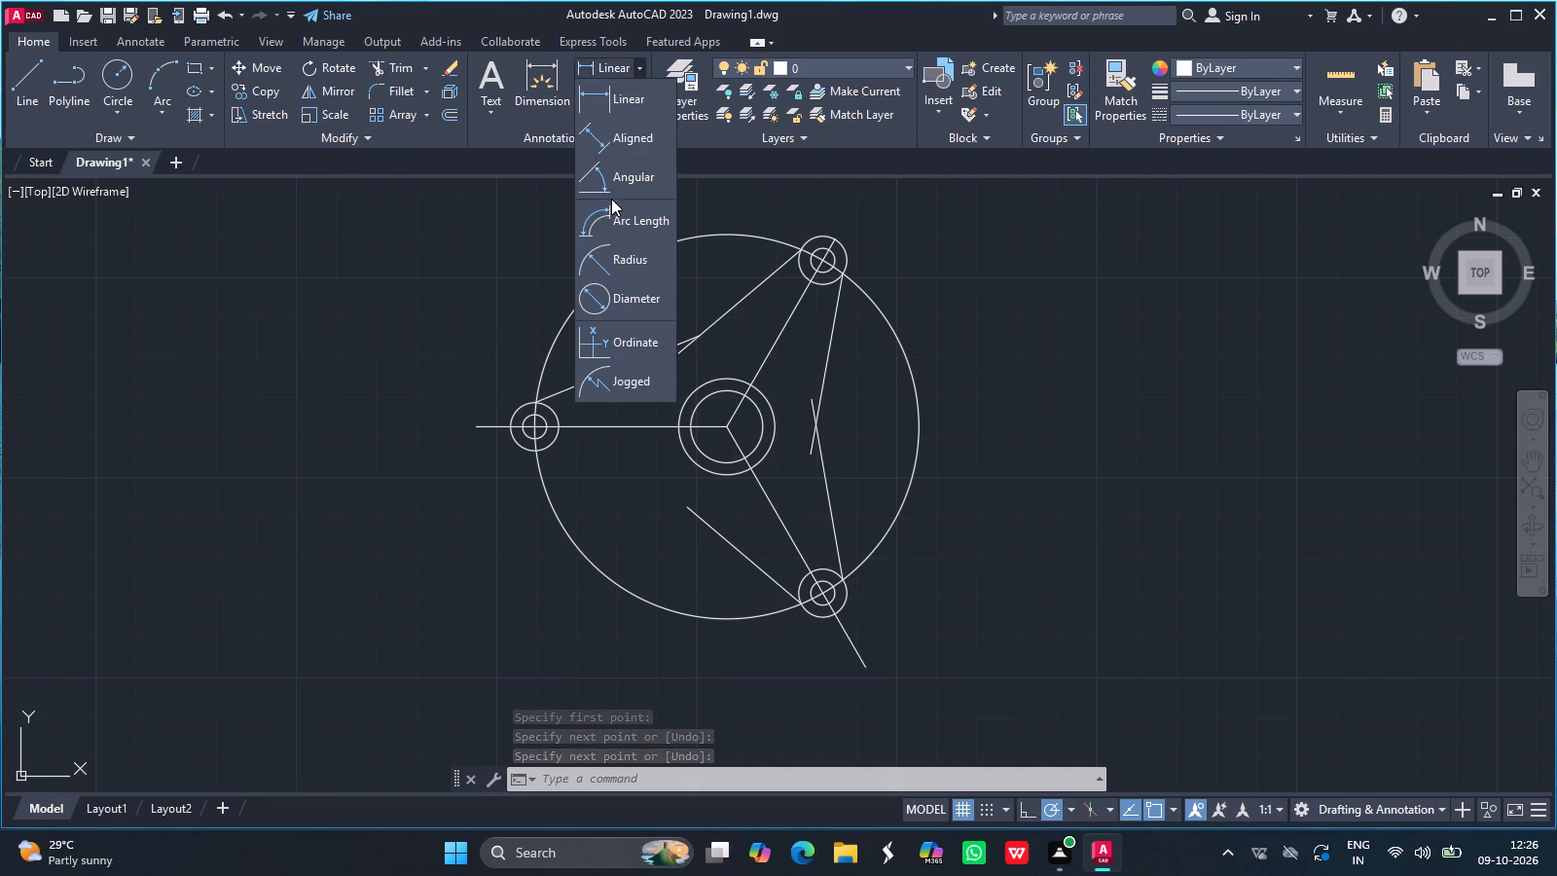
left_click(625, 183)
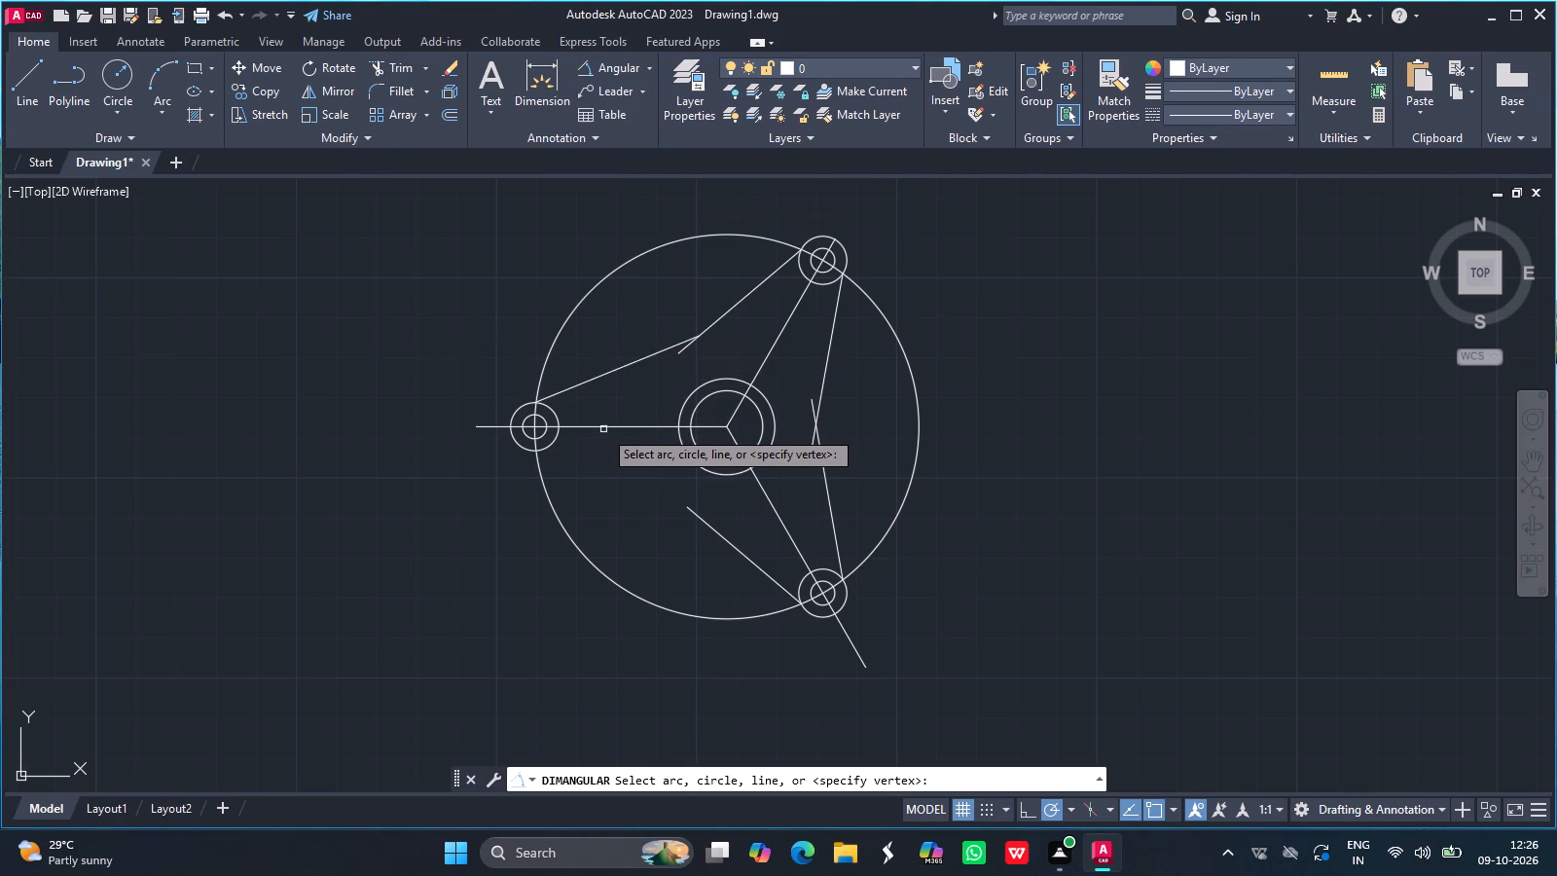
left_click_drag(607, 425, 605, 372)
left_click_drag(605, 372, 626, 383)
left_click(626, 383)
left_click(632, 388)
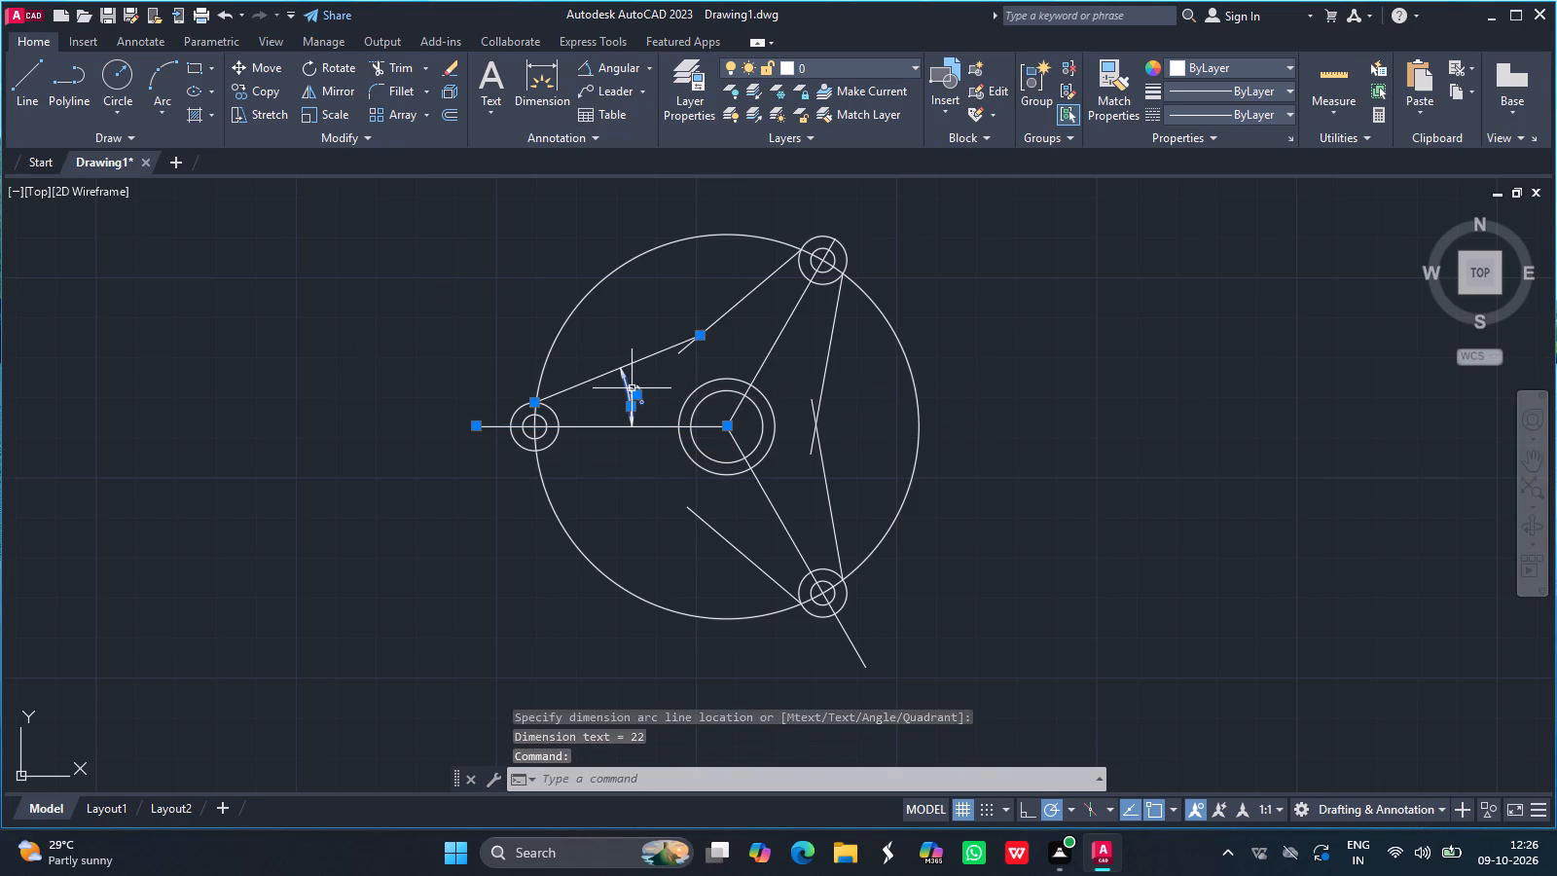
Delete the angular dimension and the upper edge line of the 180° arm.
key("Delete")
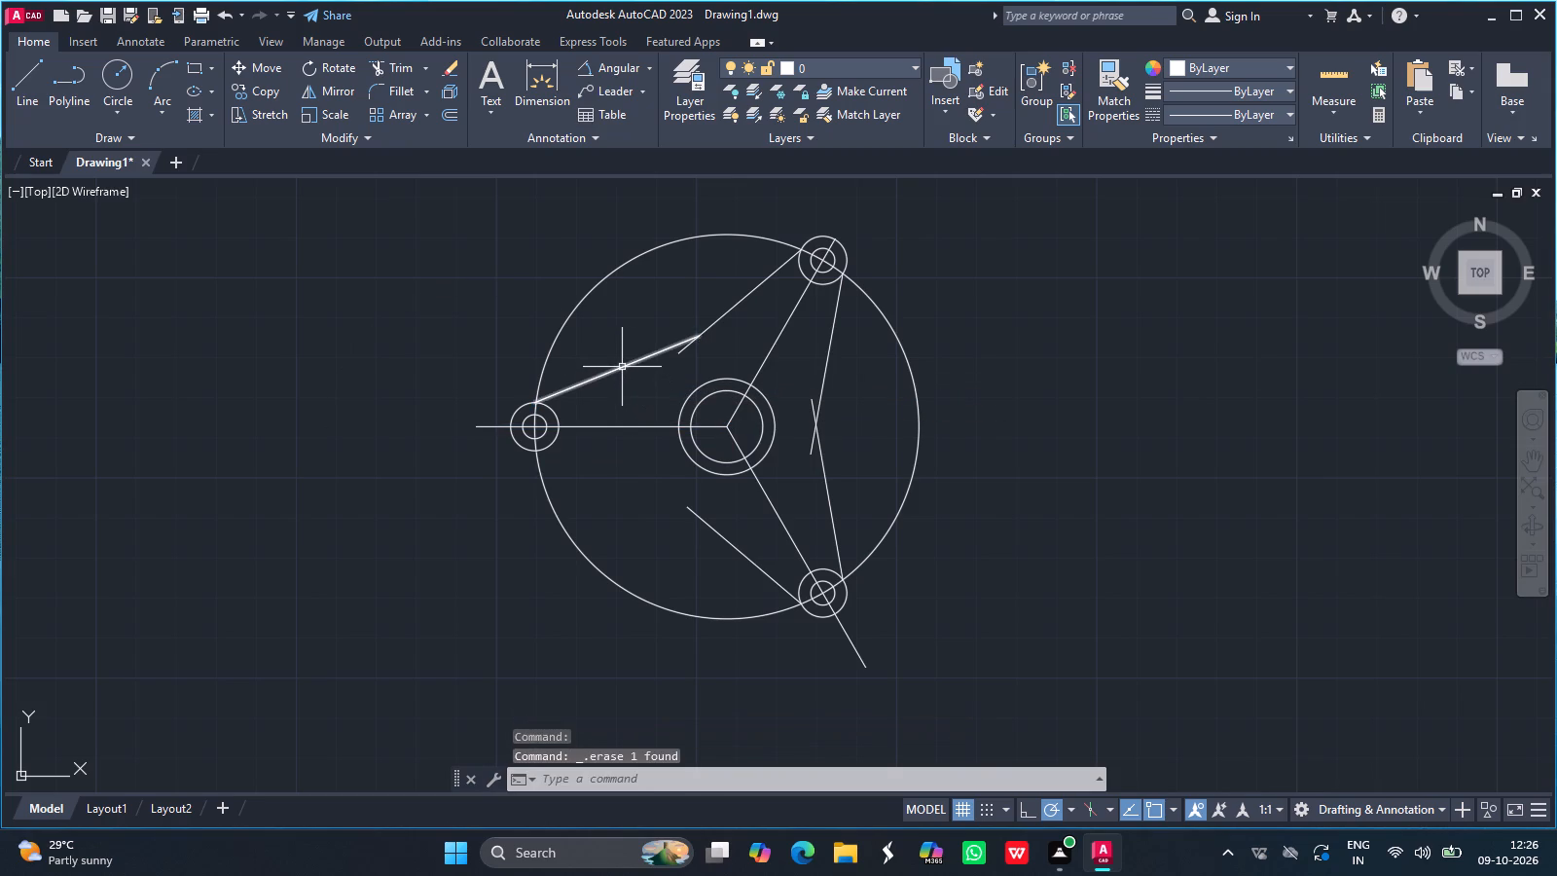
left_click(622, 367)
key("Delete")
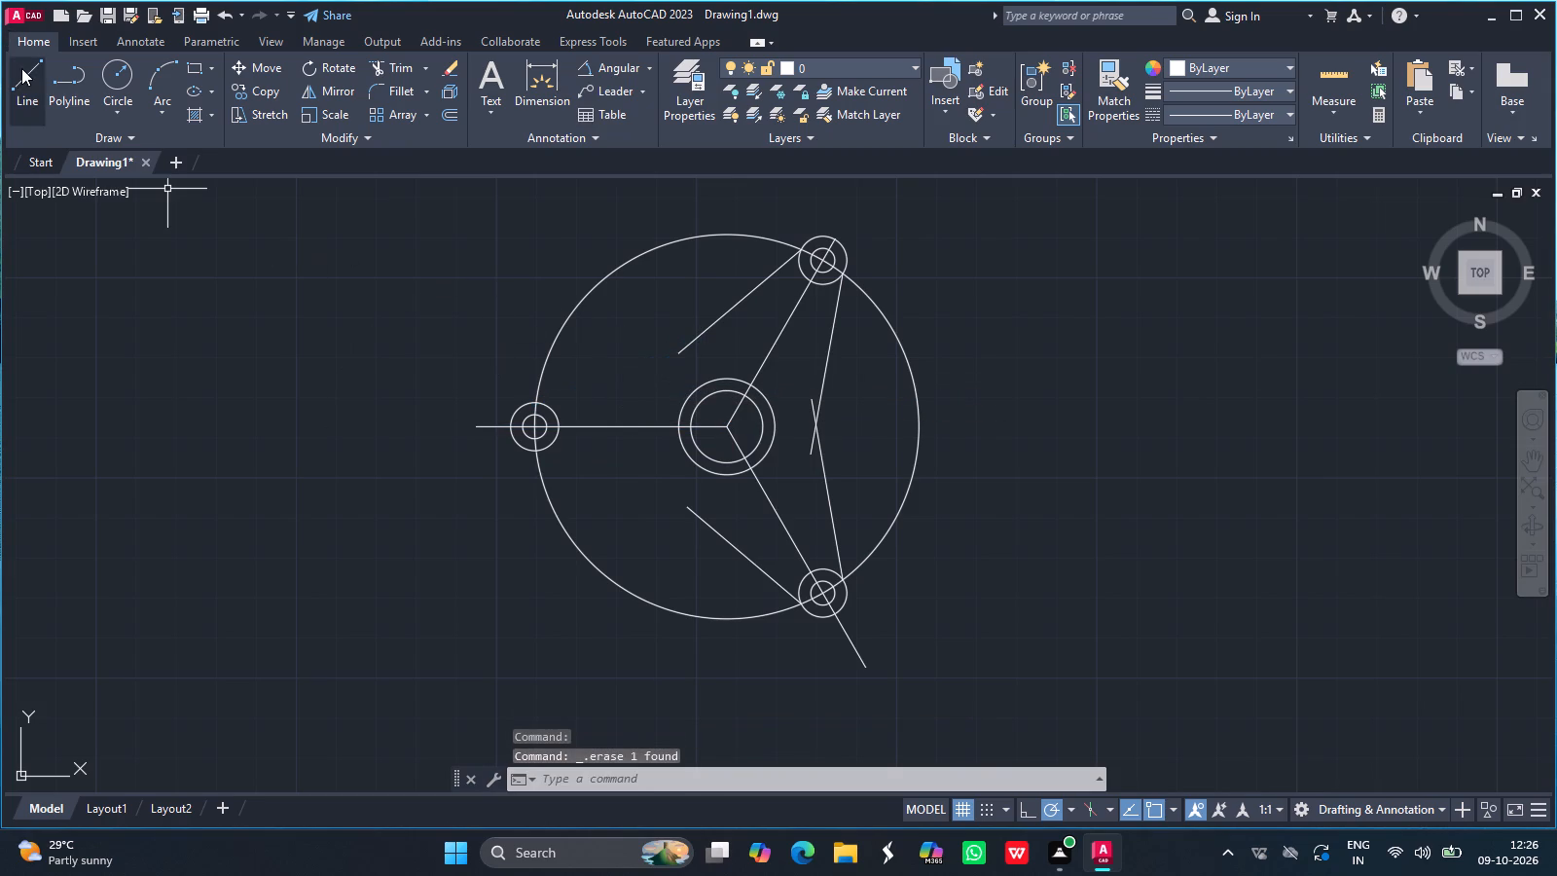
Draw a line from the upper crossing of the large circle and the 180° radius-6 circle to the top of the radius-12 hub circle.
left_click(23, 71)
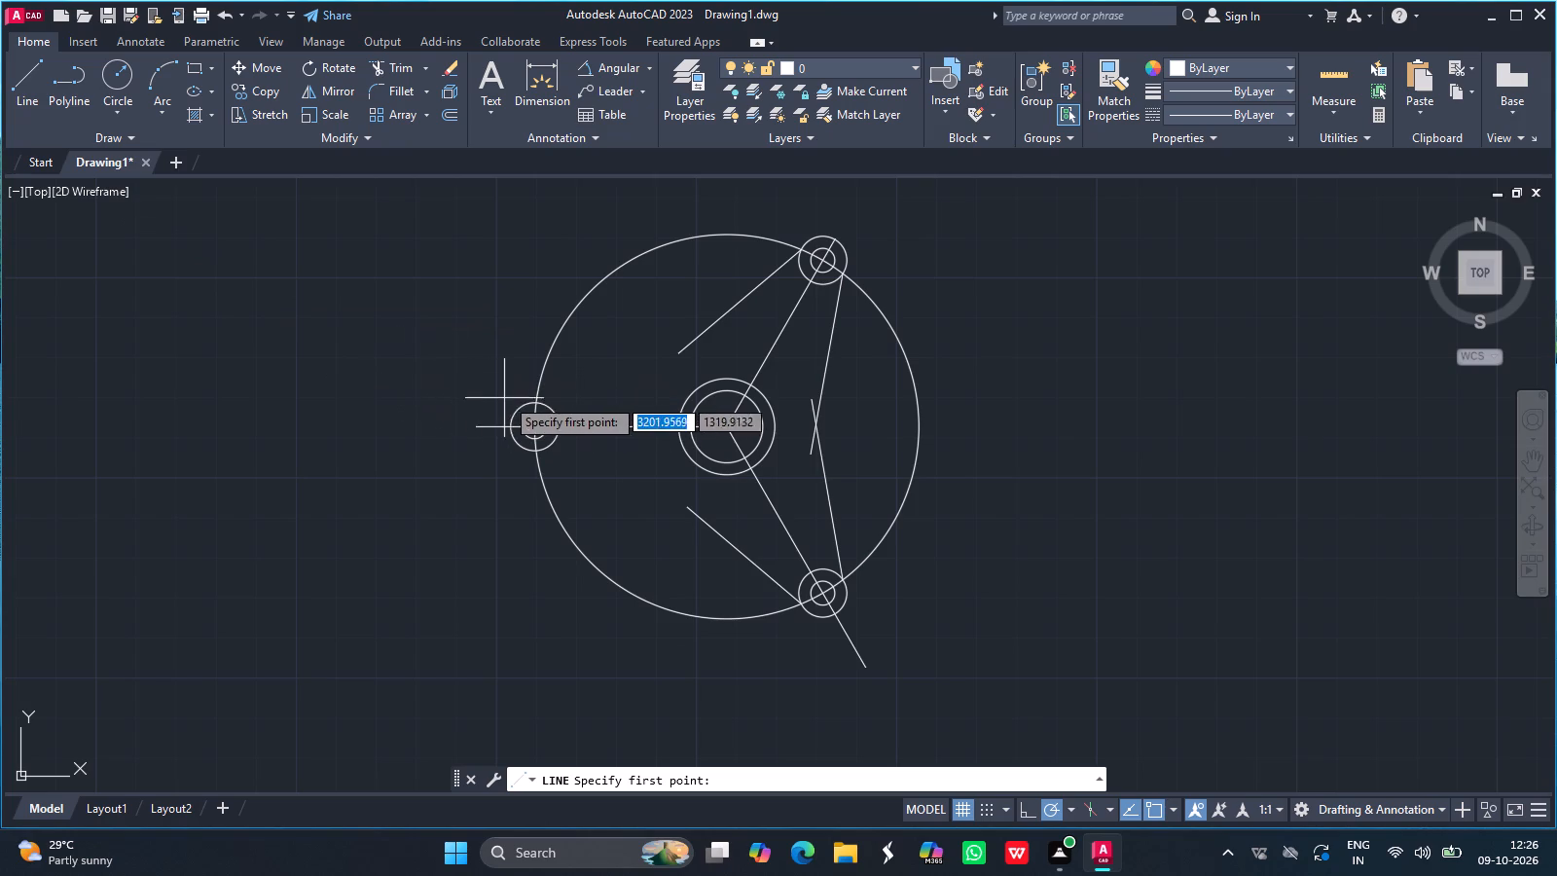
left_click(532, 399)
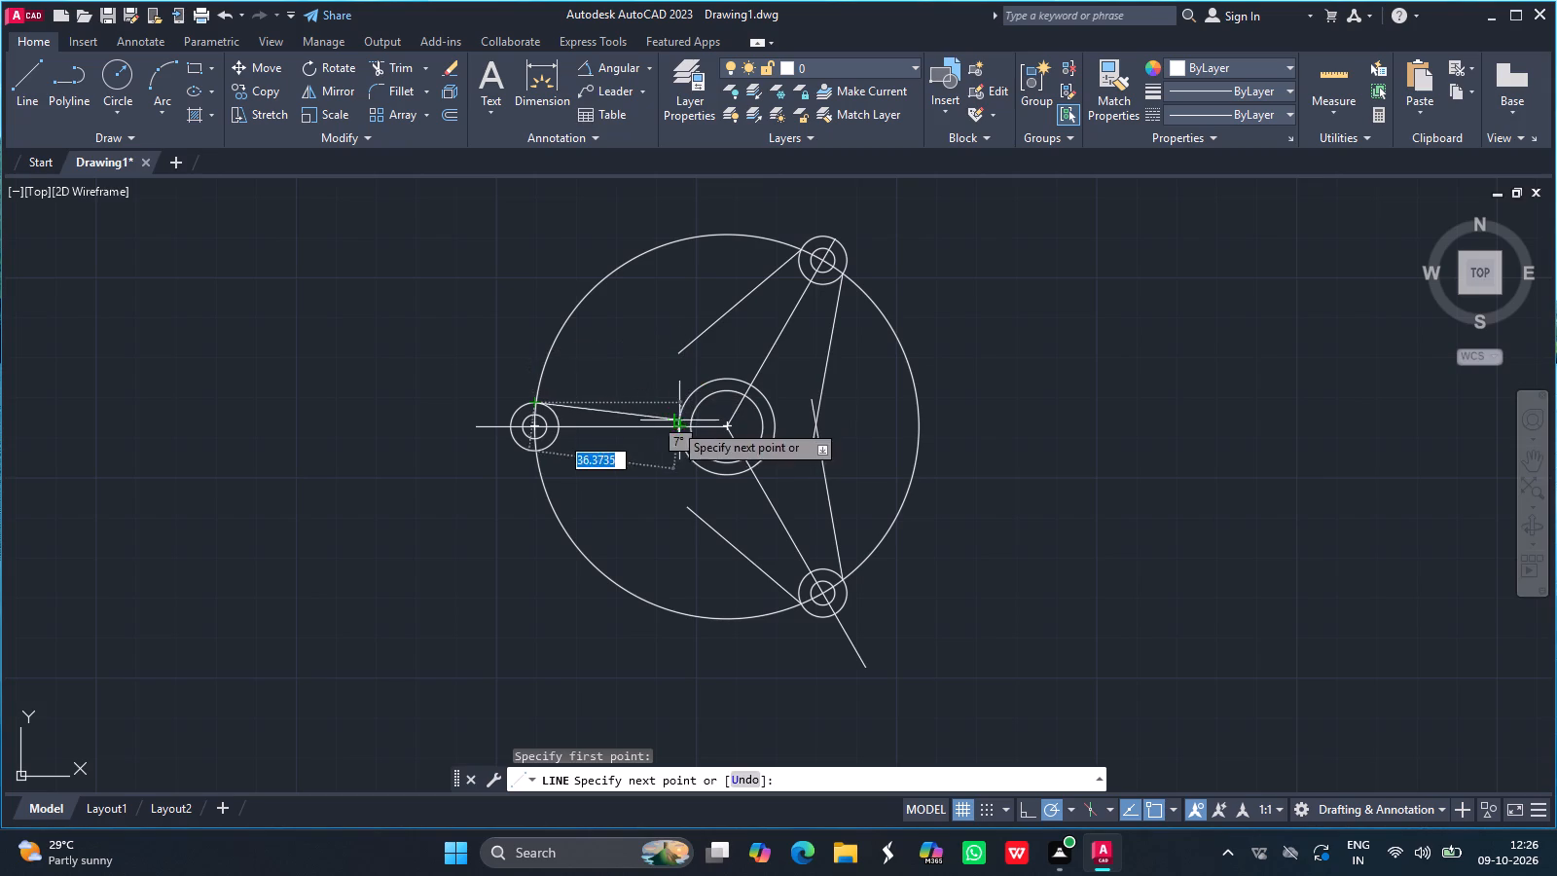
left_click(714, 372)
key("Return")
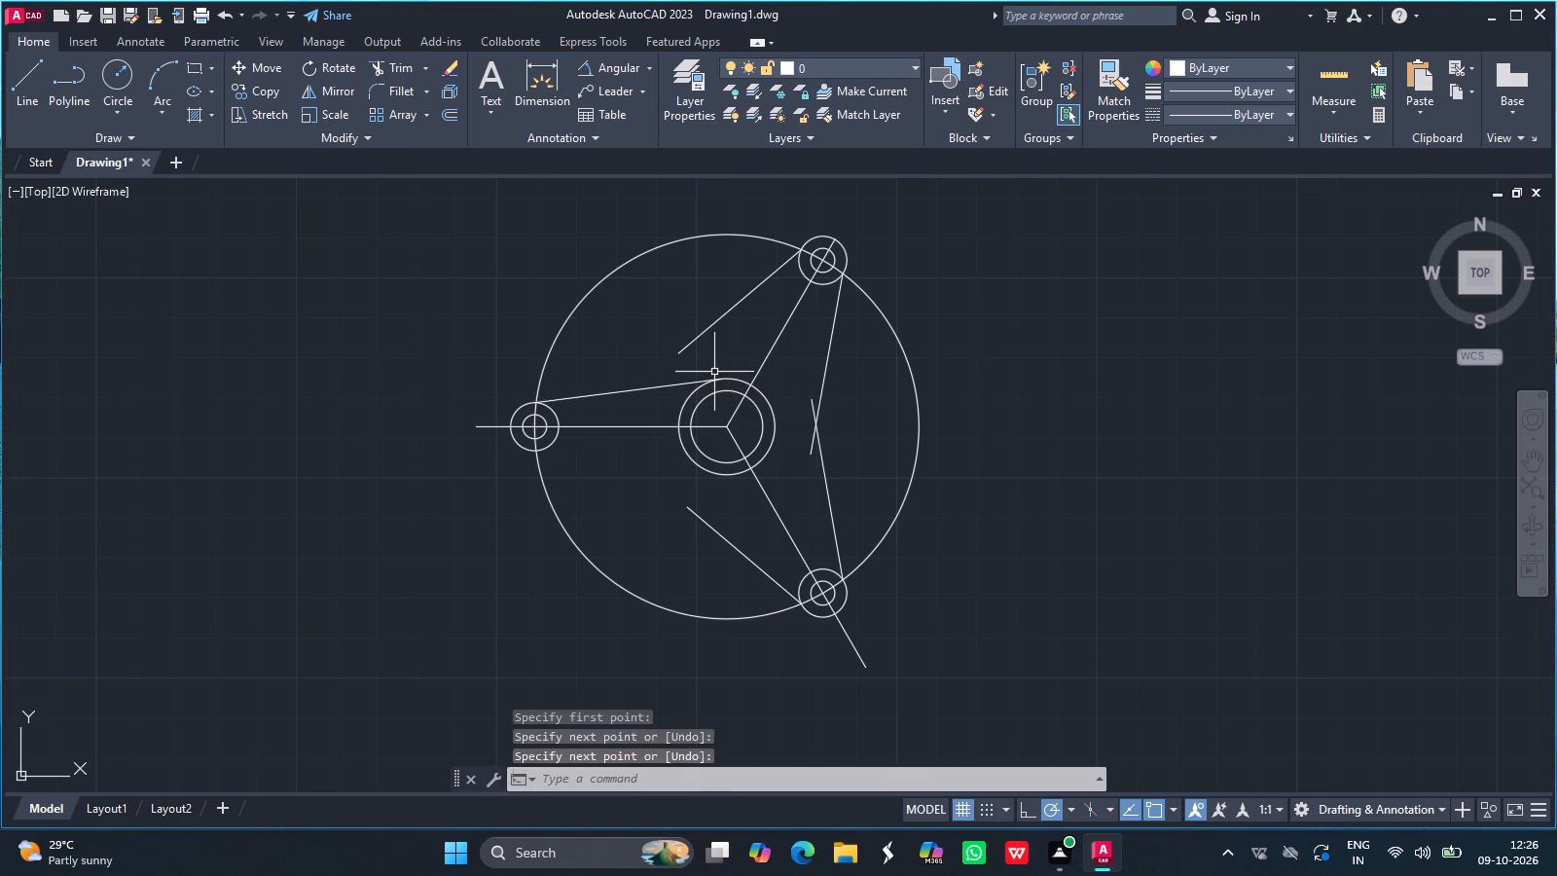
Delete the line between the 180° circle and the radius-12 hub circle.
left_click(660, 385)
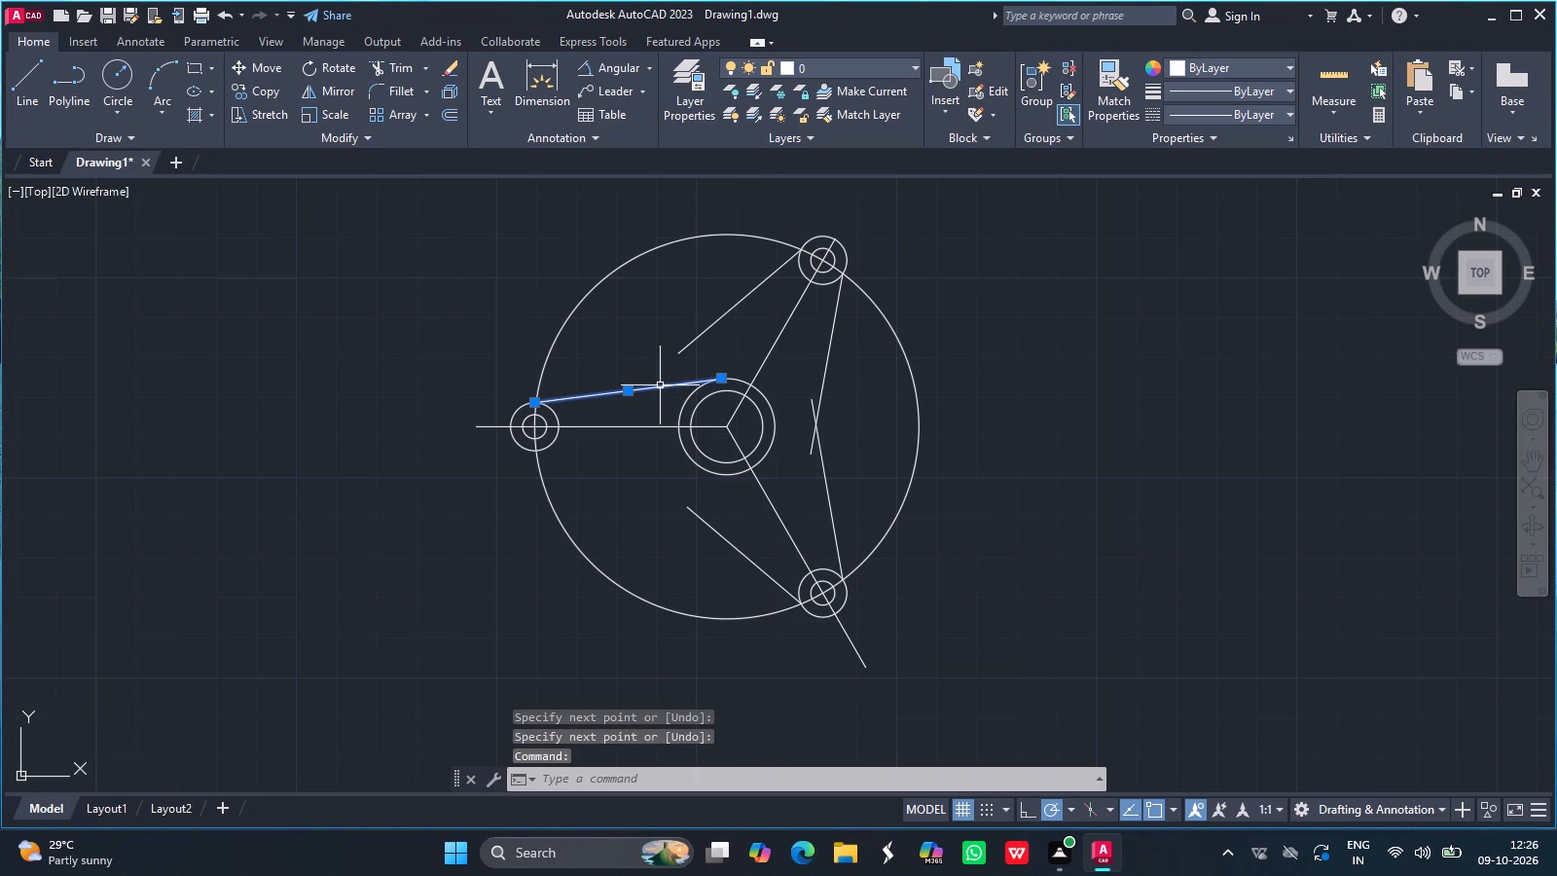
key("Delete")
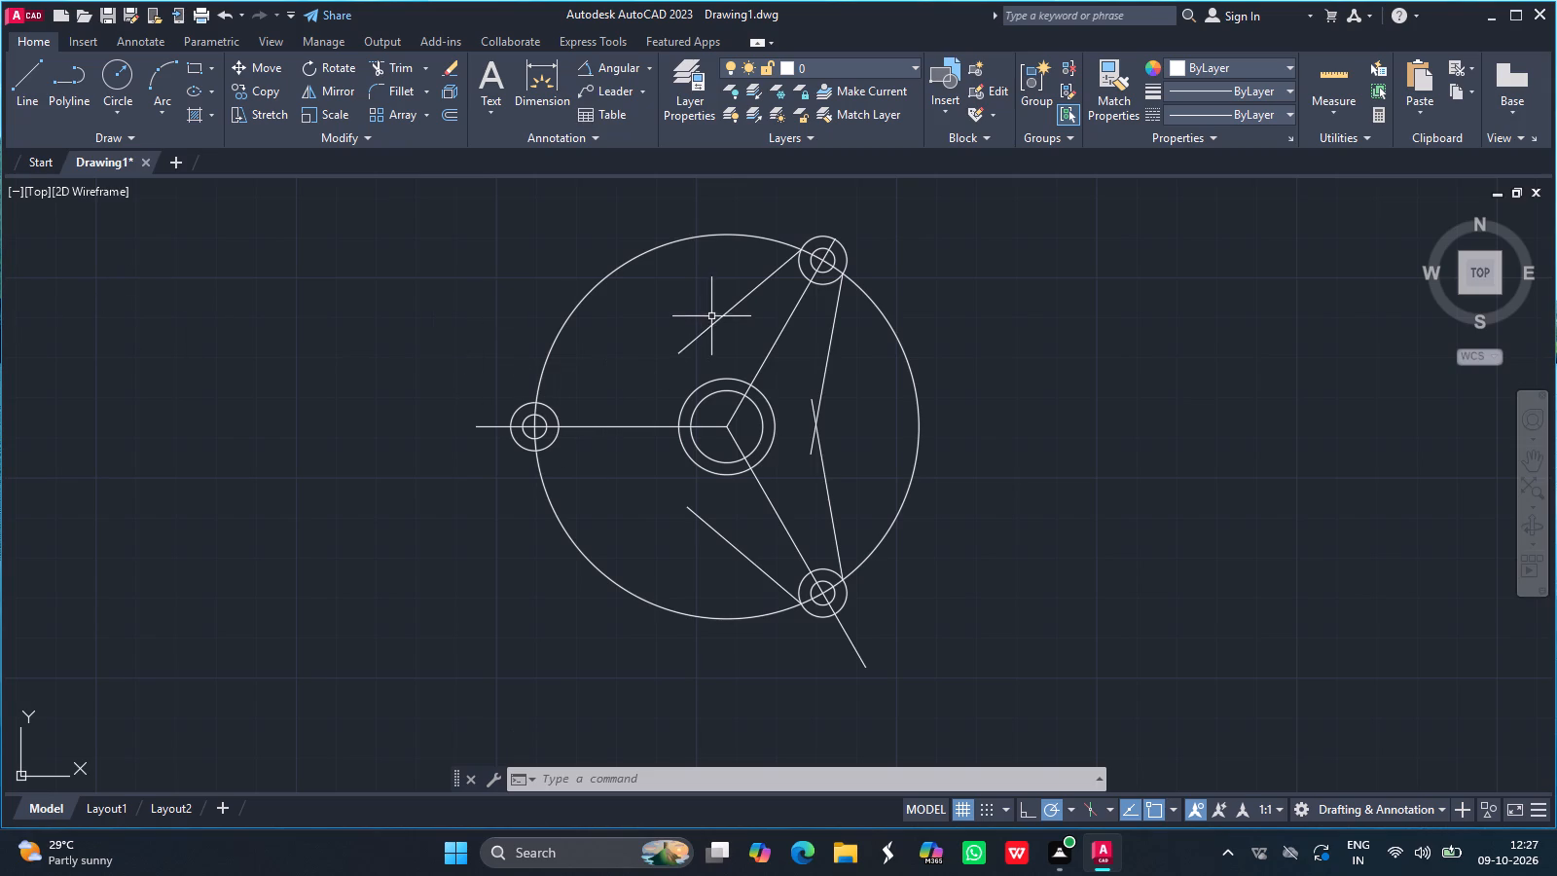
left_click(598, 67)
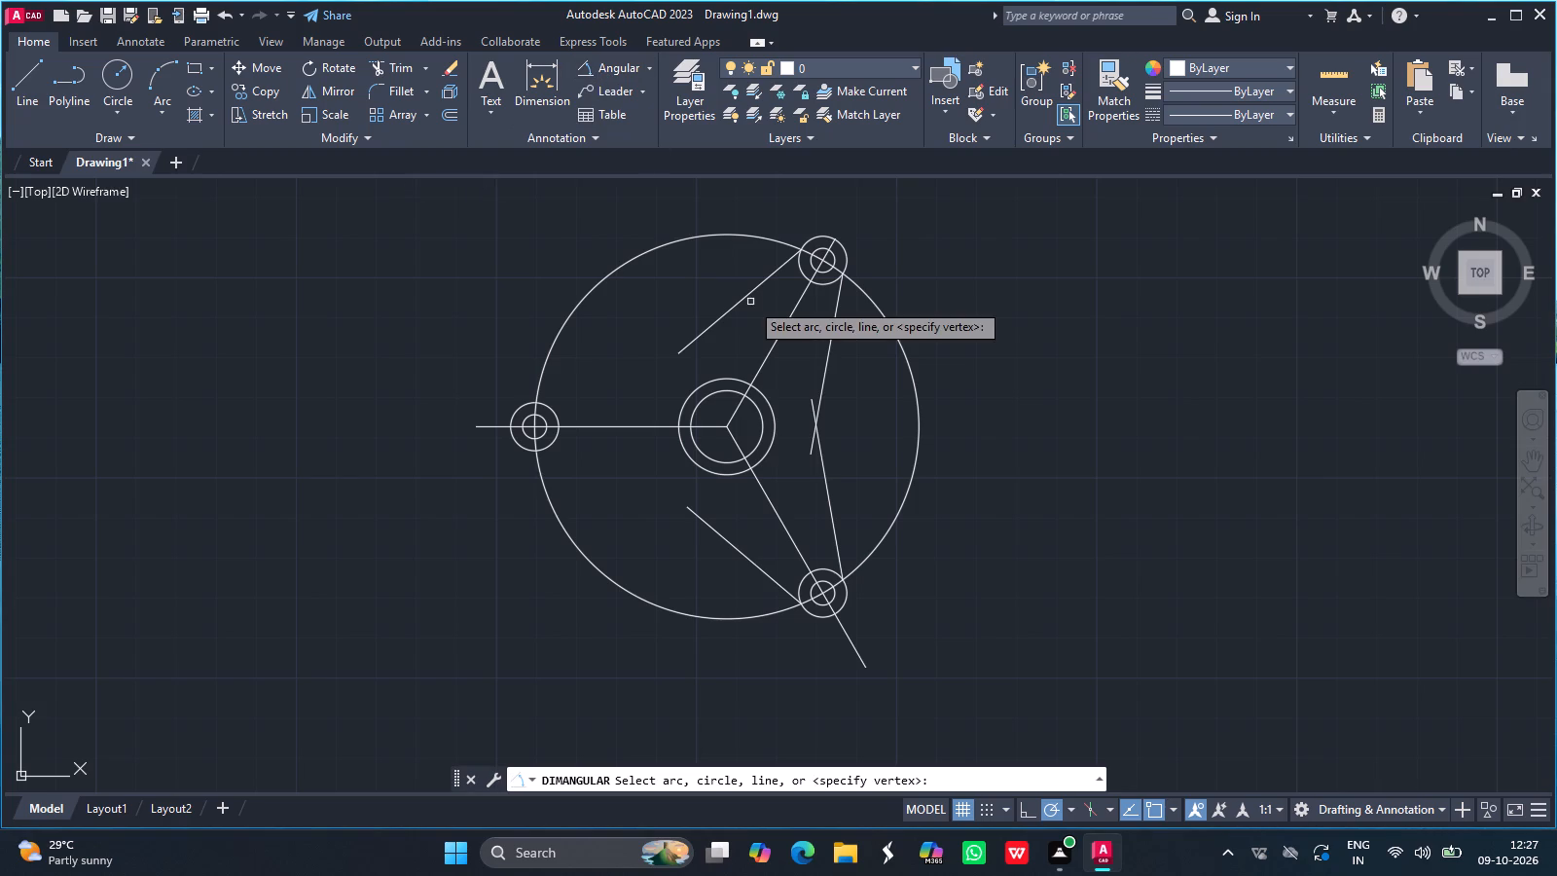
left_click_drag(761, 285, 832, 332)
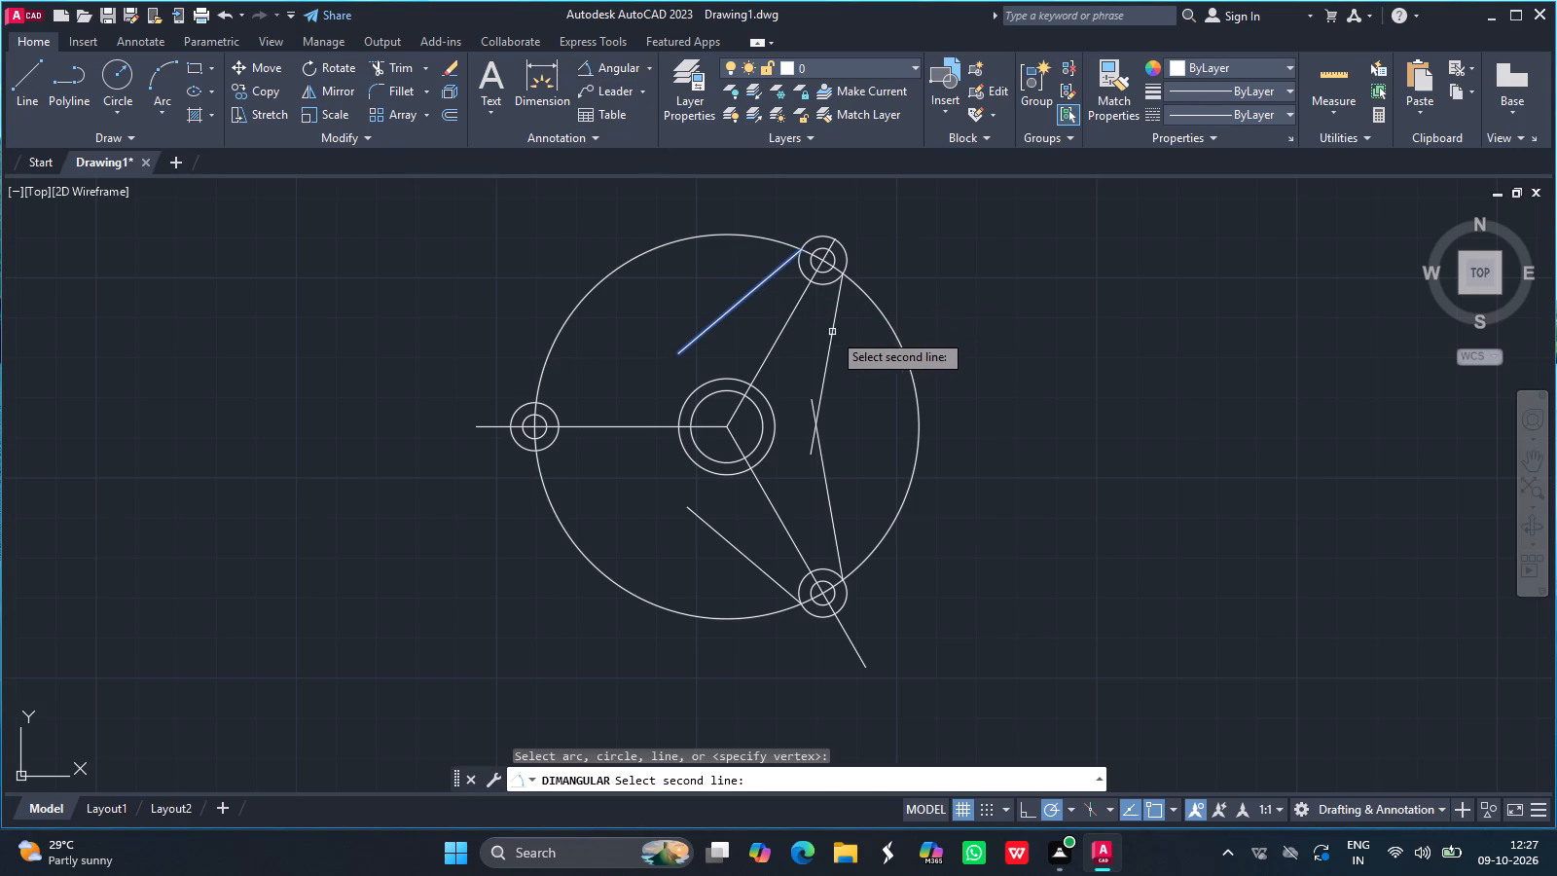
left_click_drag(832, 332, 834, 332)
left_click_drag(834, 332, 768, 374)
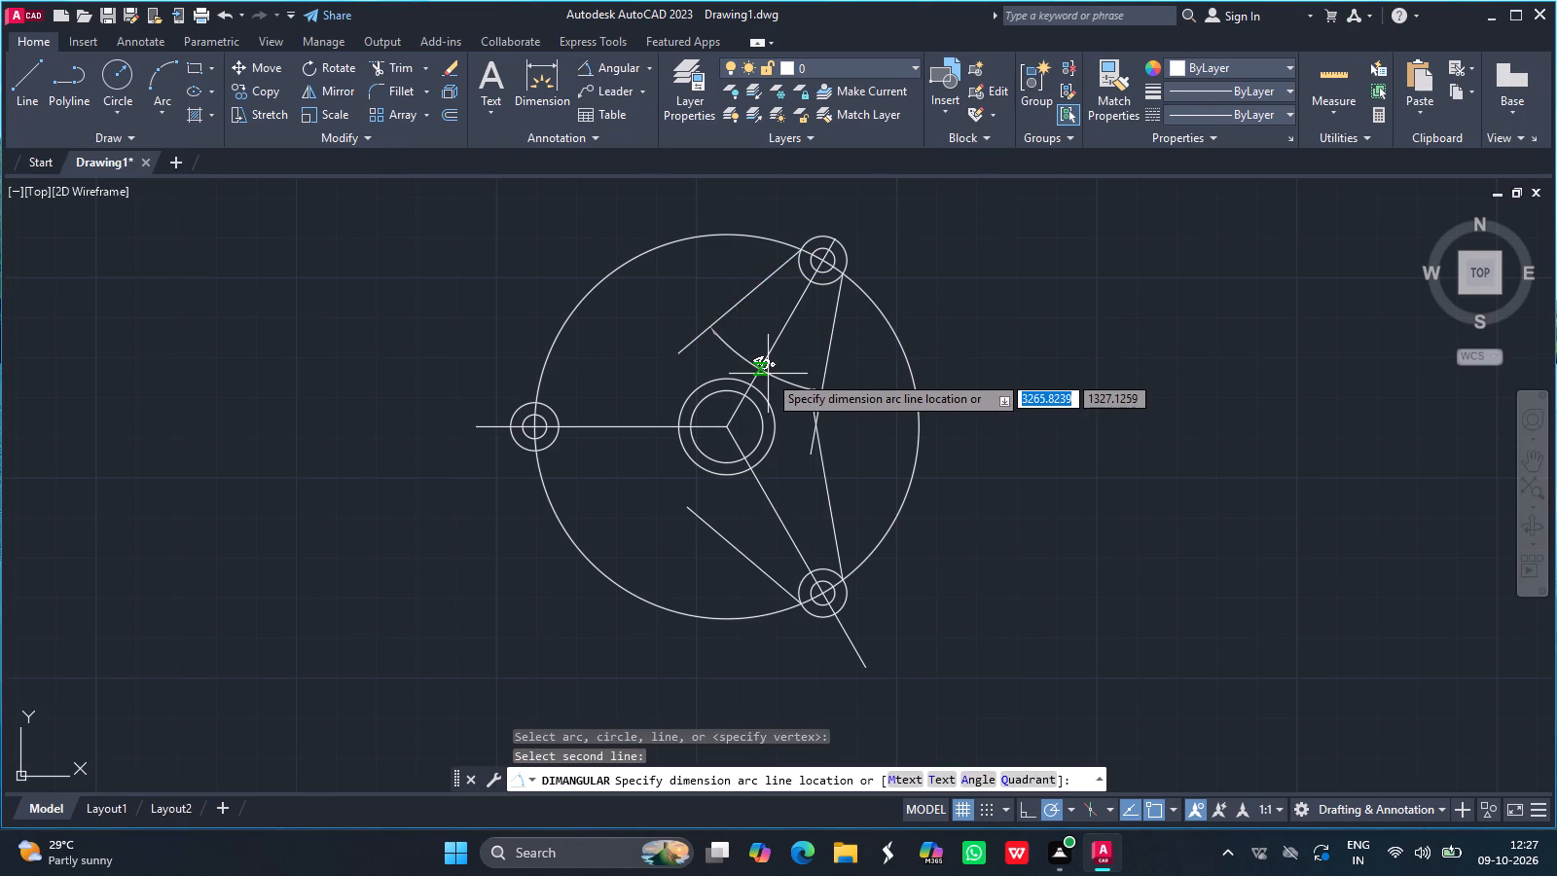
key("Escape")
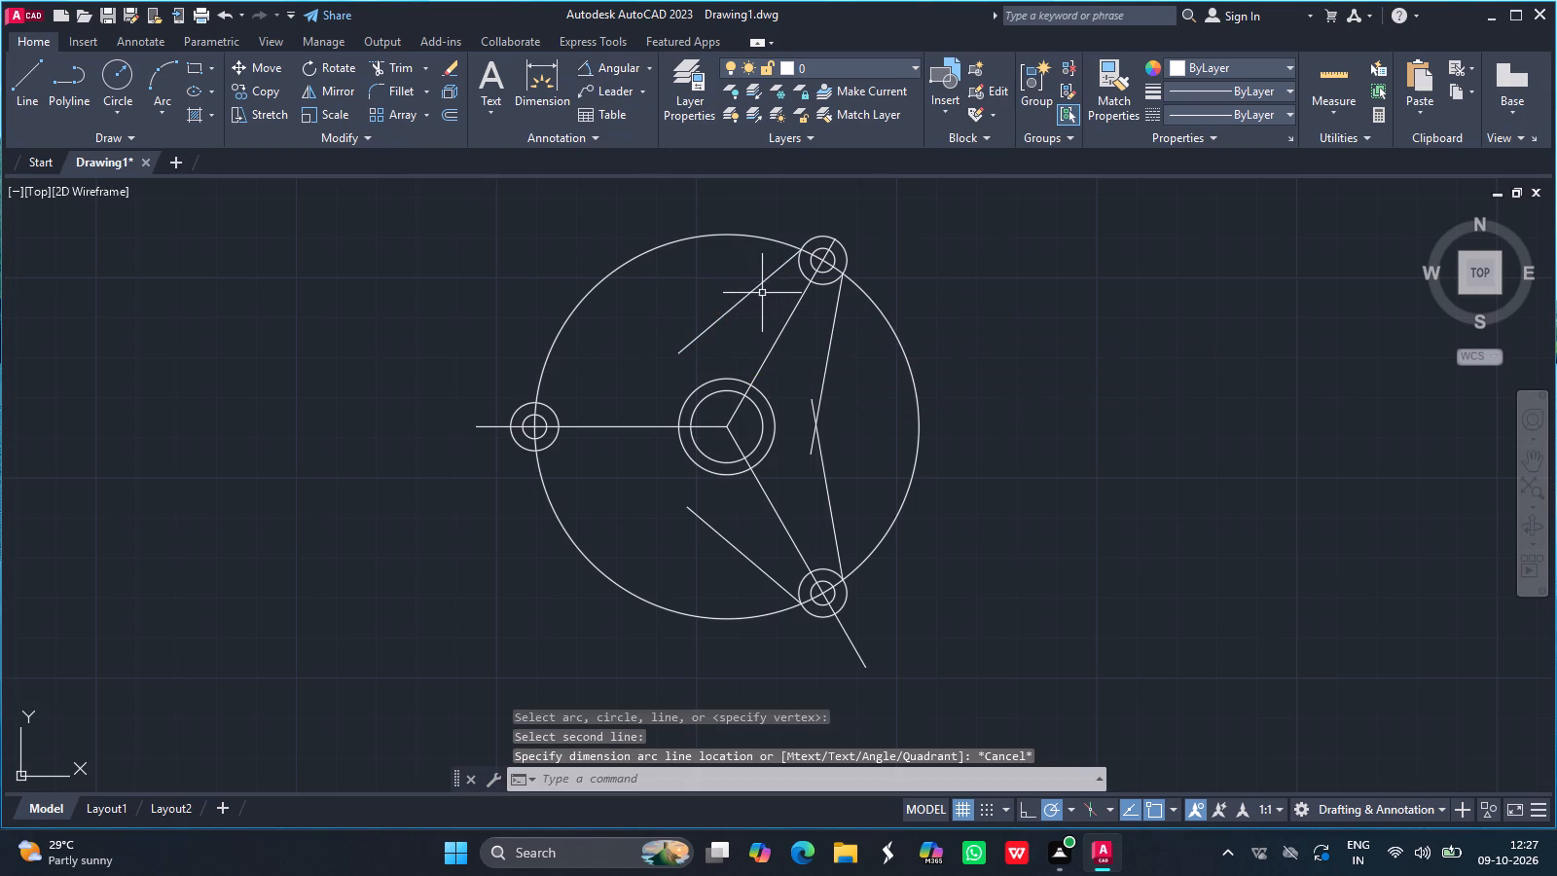
Delete all four slanted edge lines of the 60° and 300° arms, keeping the centrelines.
left_click_drag(759, 286, 829, 352)
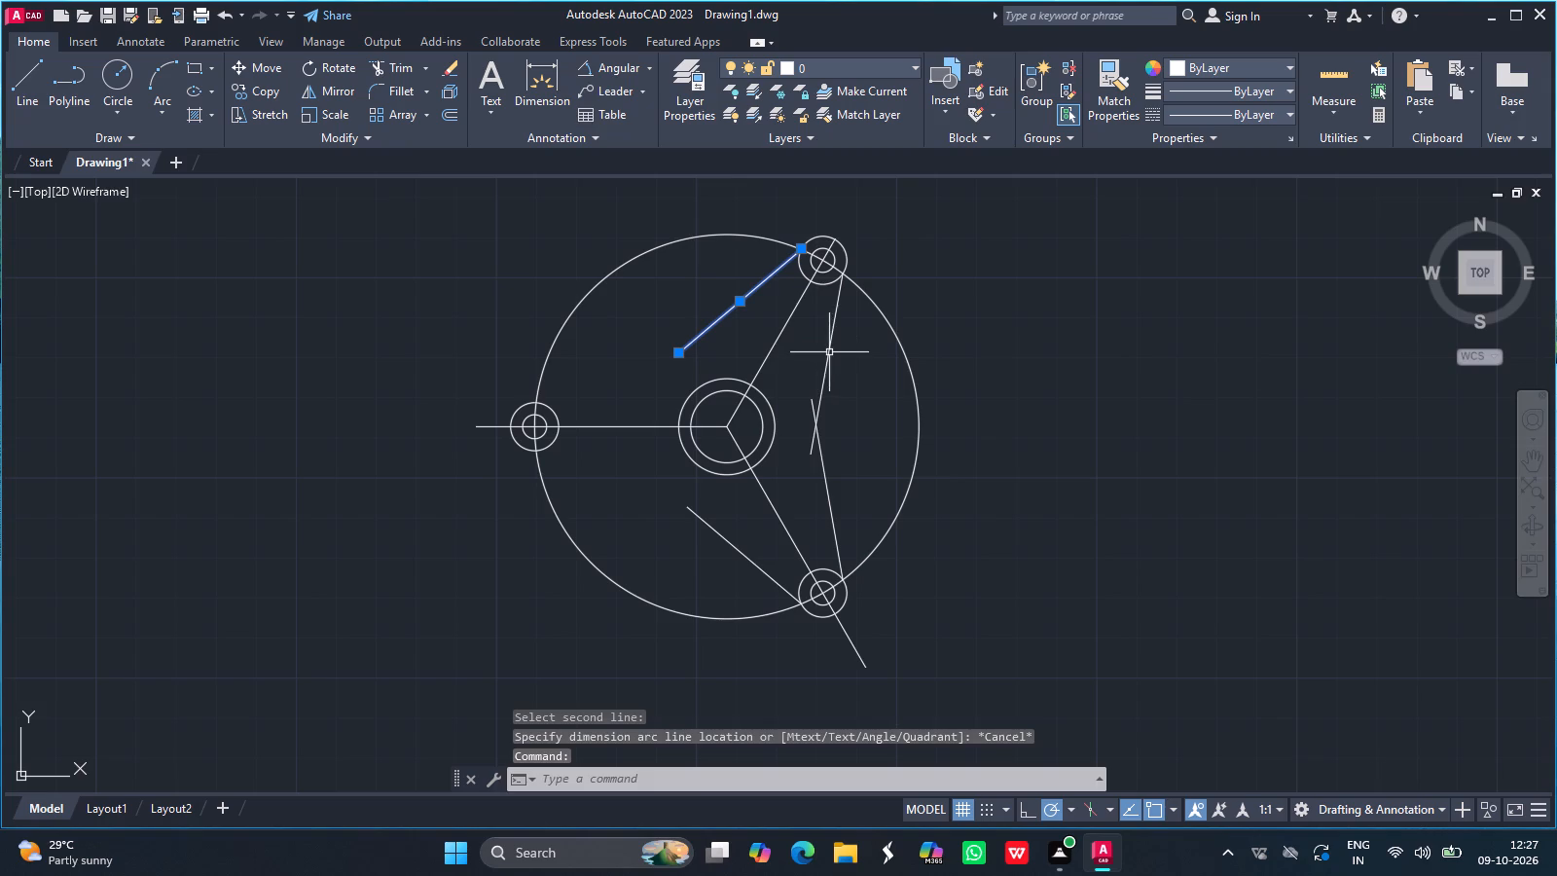
left_click_drag(829, 352, 825, 467)
left_click_drag(825, 467, 728, 553)
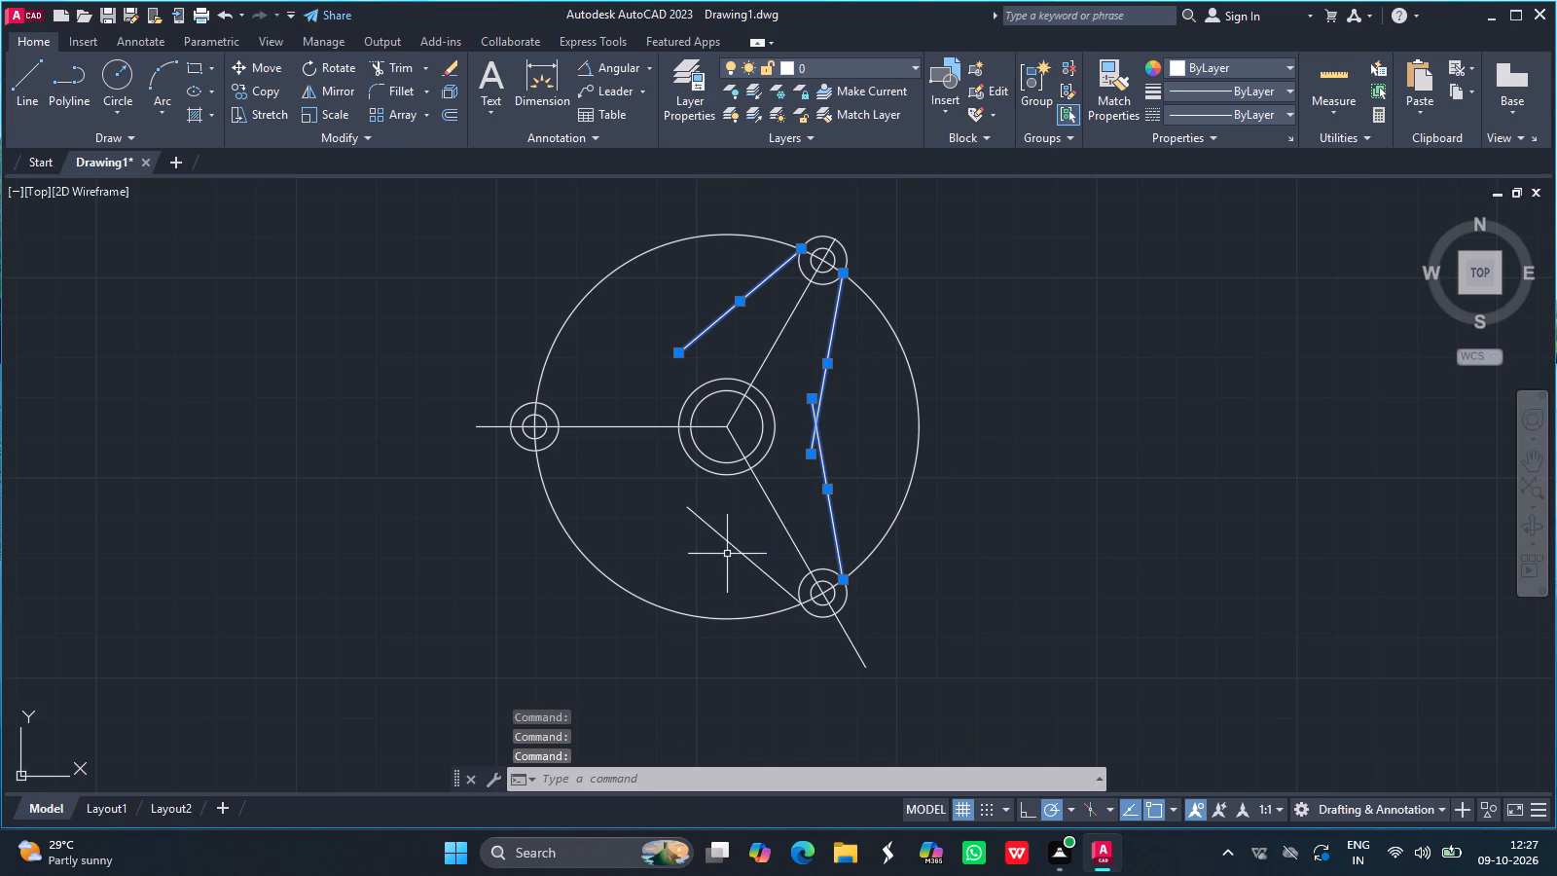
left_click_drag(728, 553, 737, 549)
left_click(737, 549)
key("Delete")
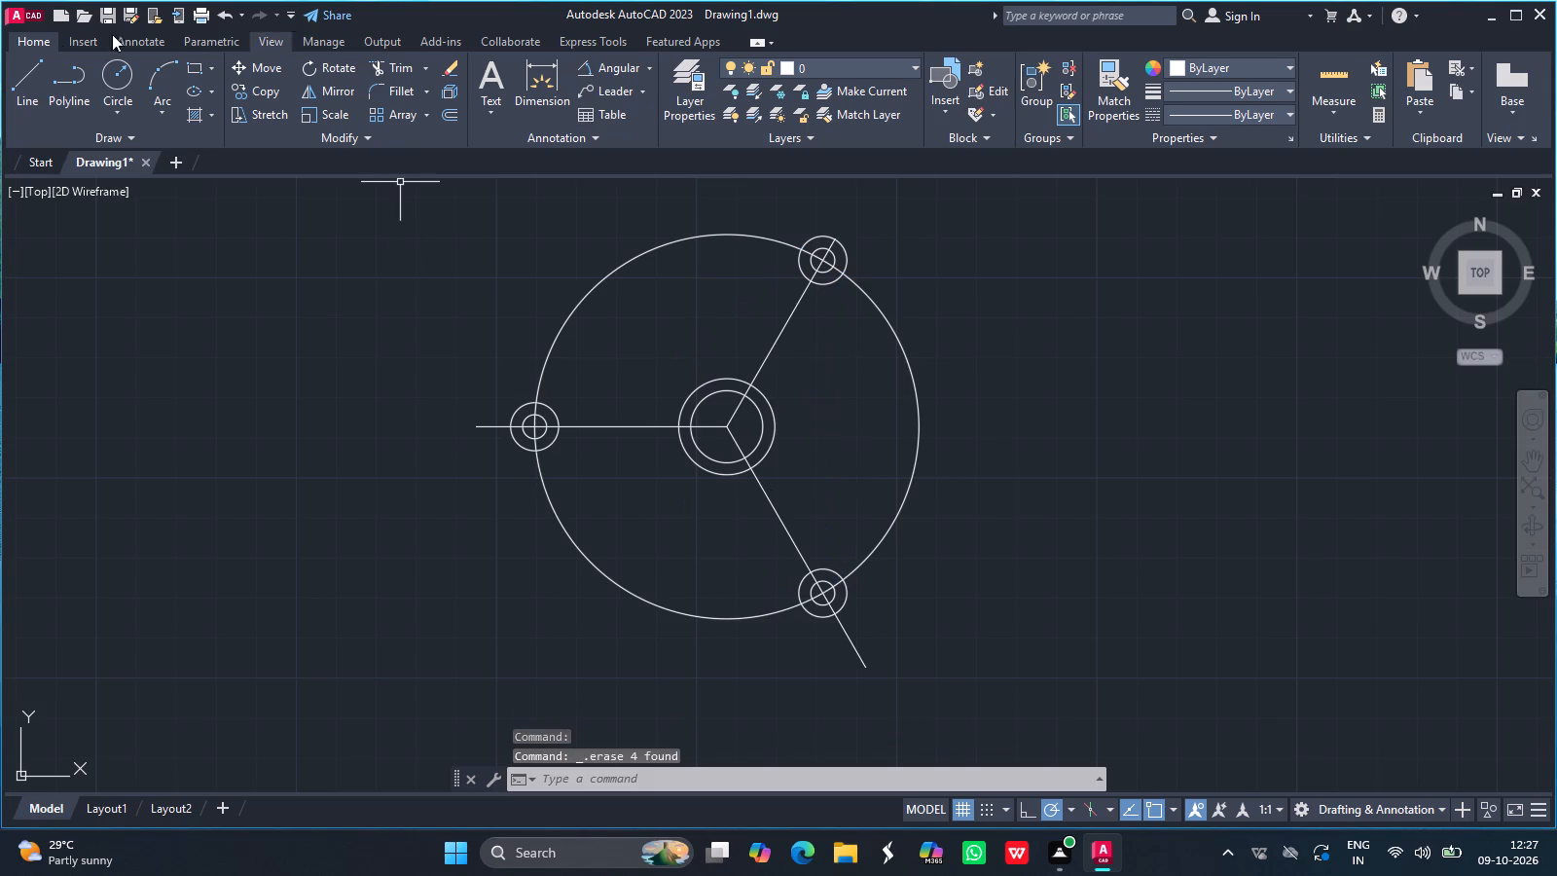
Draw a line inward from the large circle's right-hand crossing with the 300° radius-6 circle, about 31 long at 110°.
left_click(33, 77)
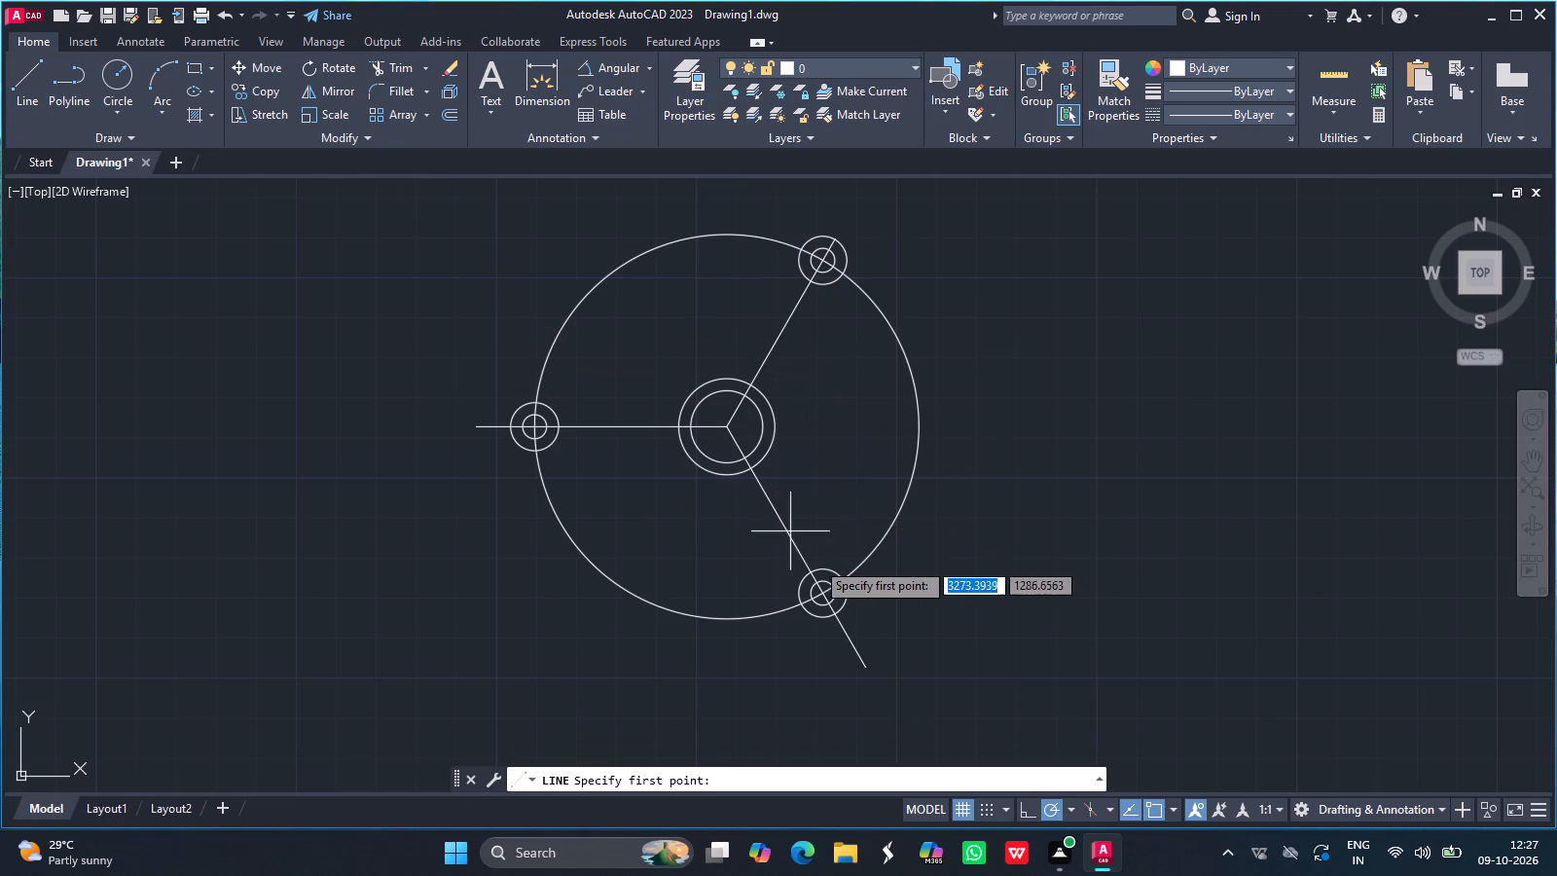
left_click_drag(838, 581, 790, 469)
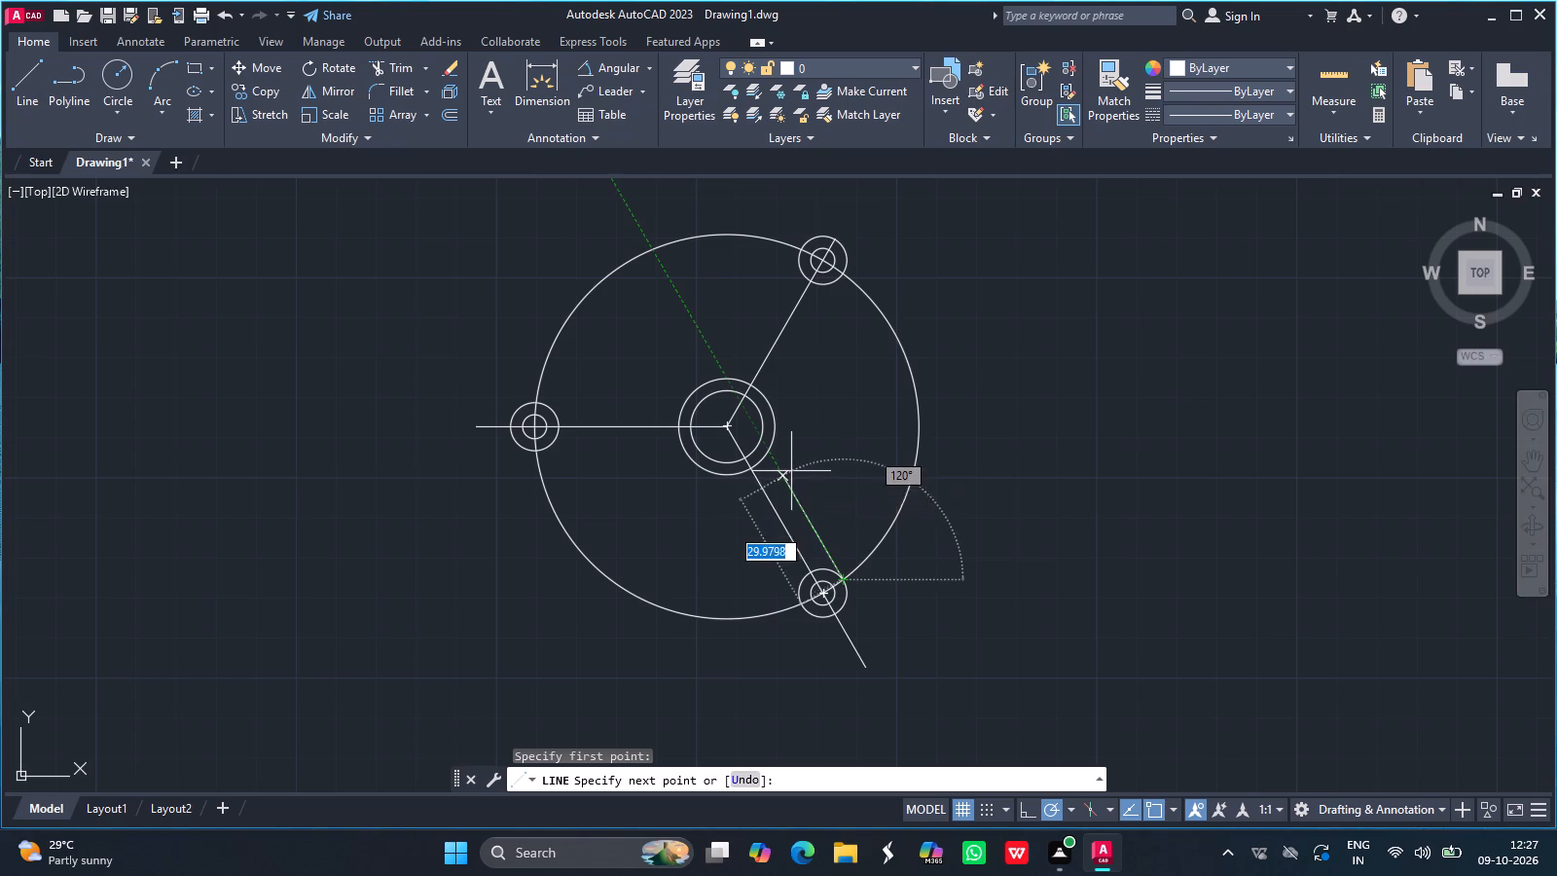
left_click_drag(790, 469, 798, 463)
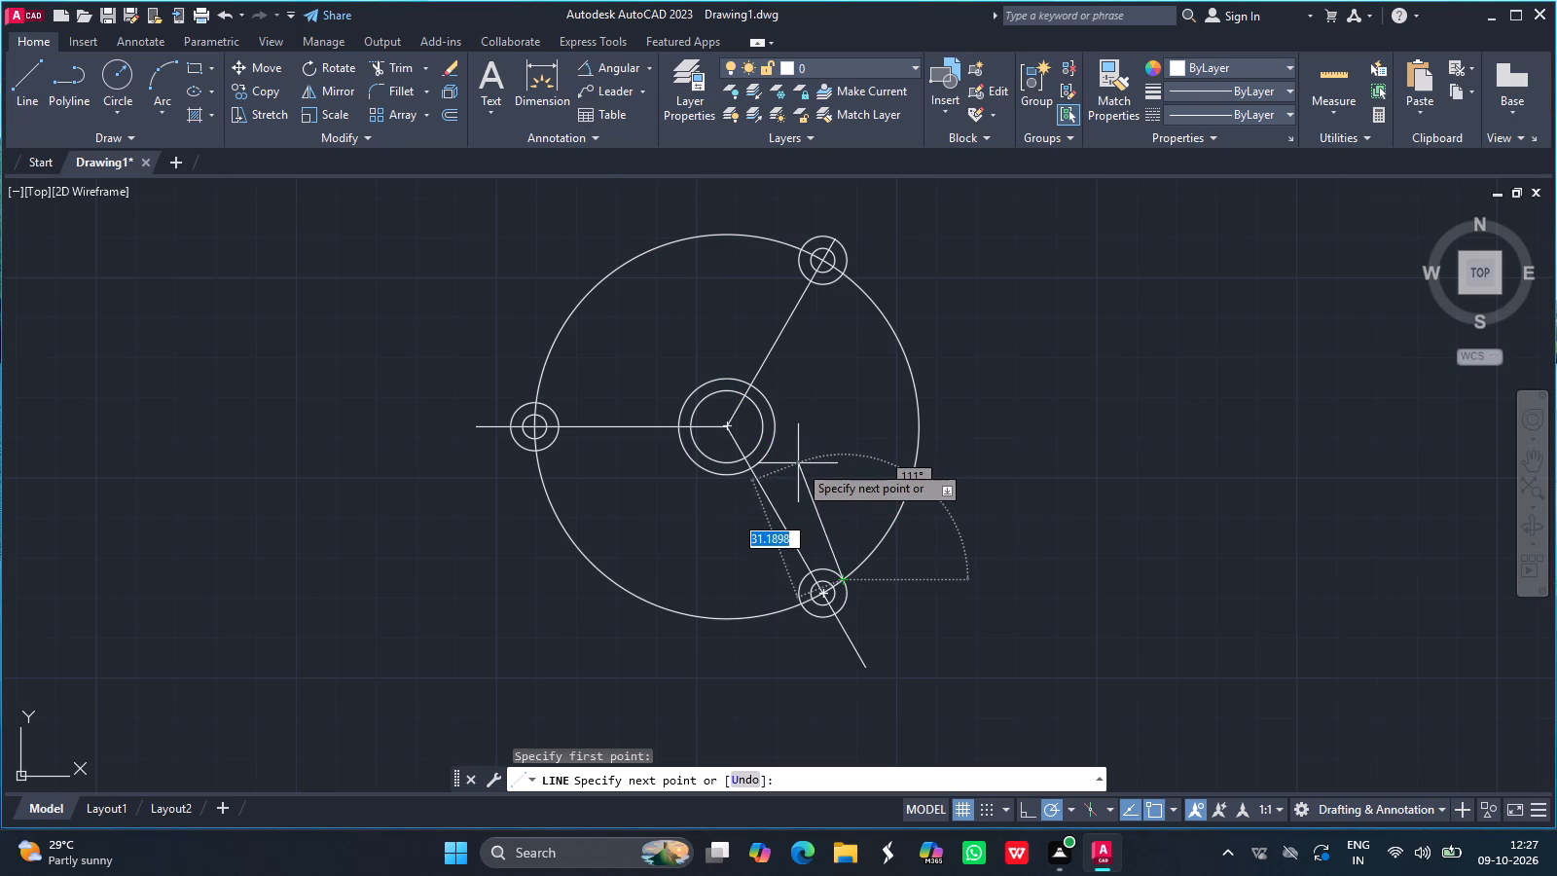
left_click_drag(798, 463, 799, 462)
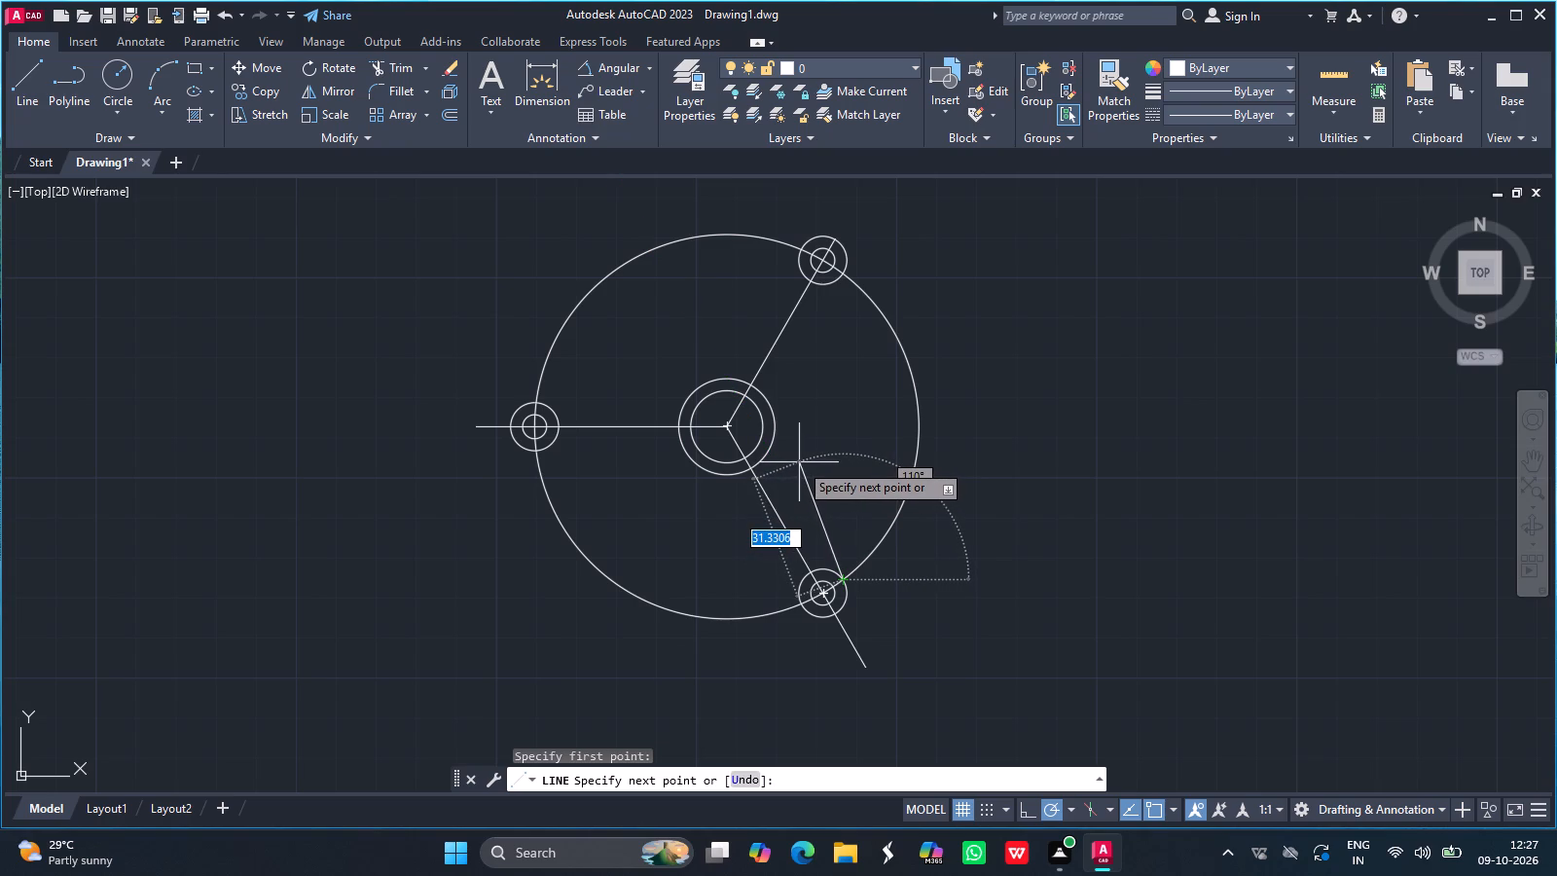
left_click(799, 462)
key("Return")
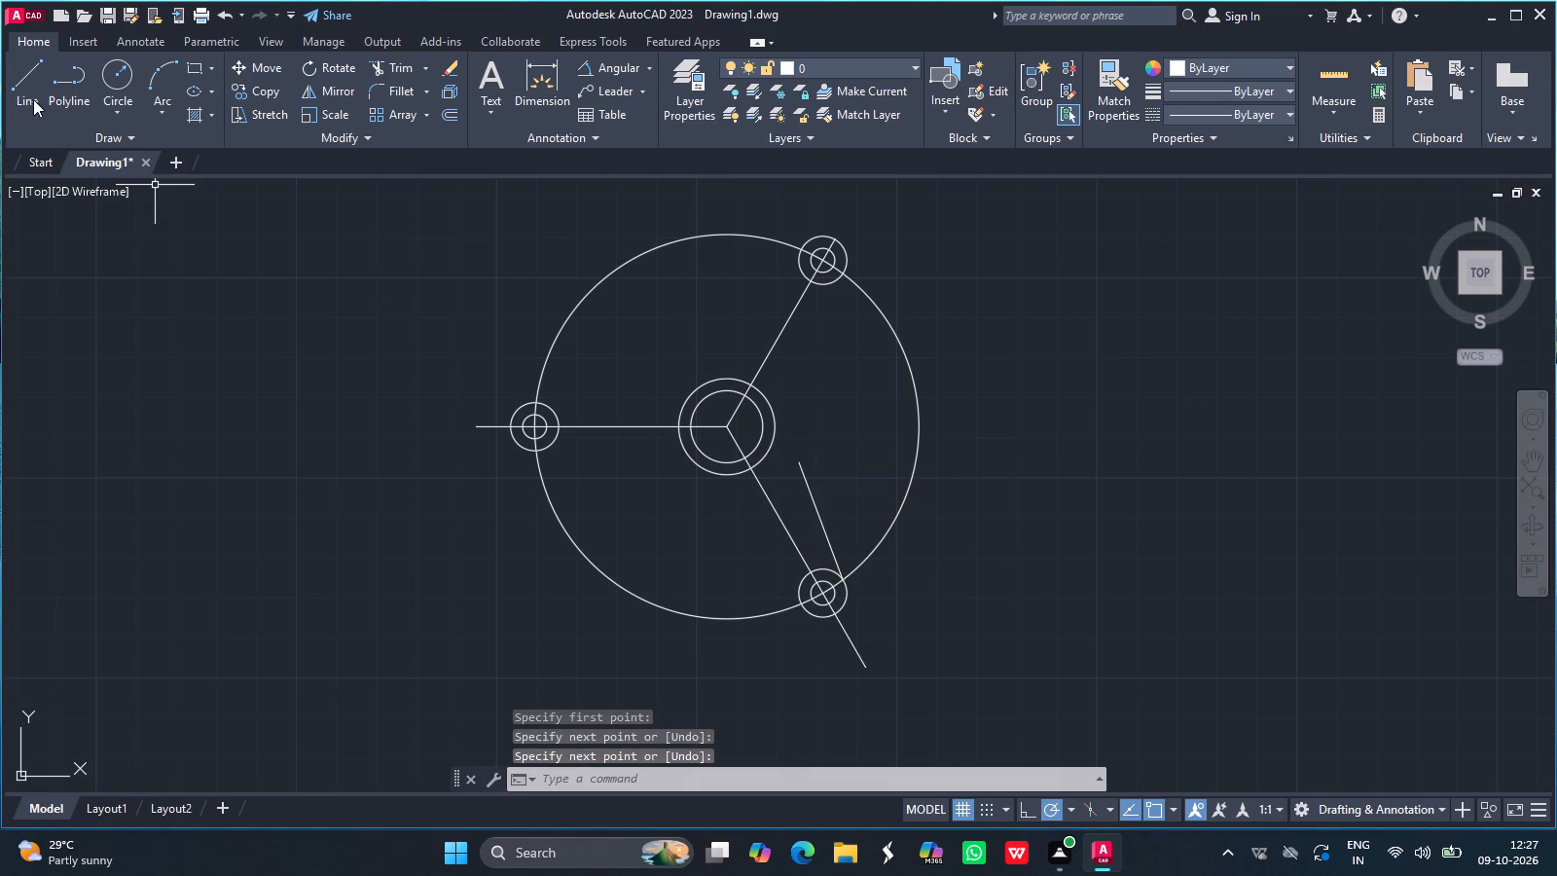
Draw a line inward from the large circle's lower crossing with the 60° radius-6 circle, about 37 long, sloping down at 110°.
left_click(25, 78)
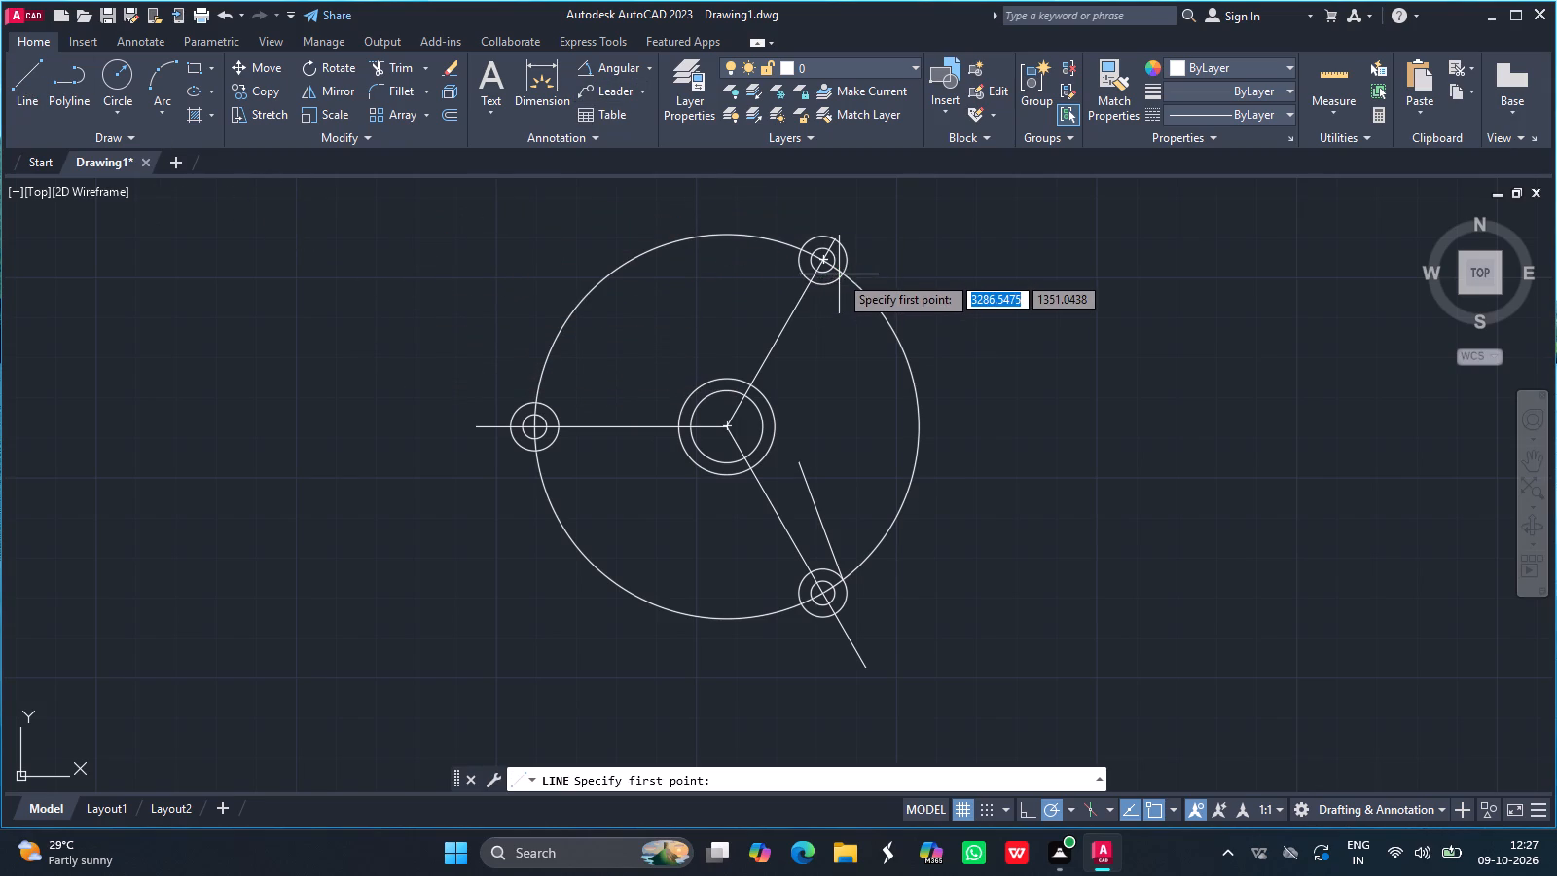
left_click_drag(839, 274, 796, 354)
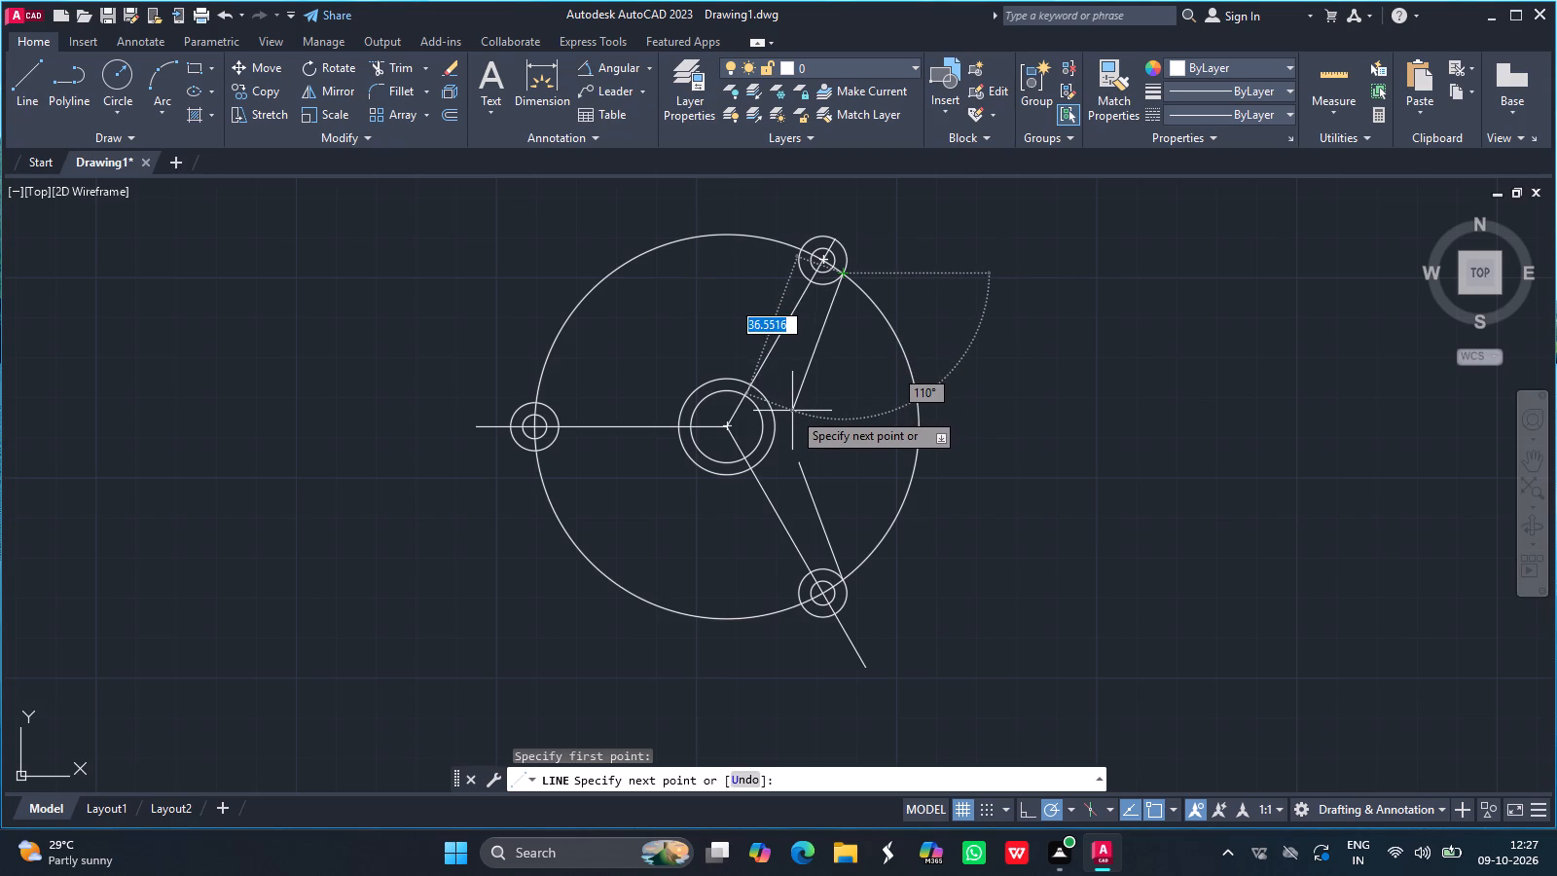
left_click(792, 411)
key("Return")
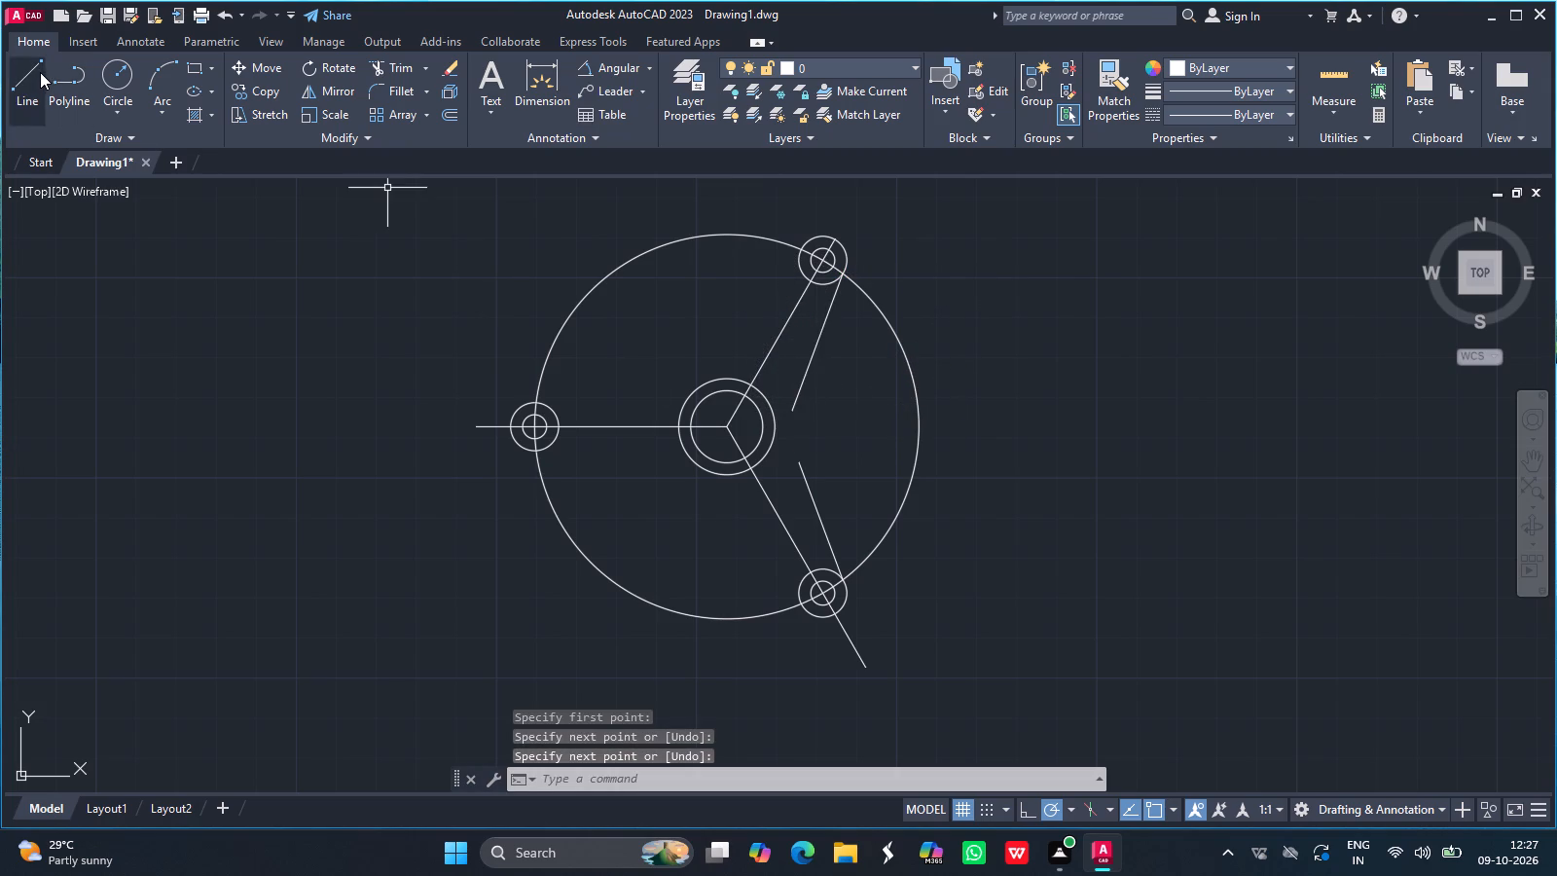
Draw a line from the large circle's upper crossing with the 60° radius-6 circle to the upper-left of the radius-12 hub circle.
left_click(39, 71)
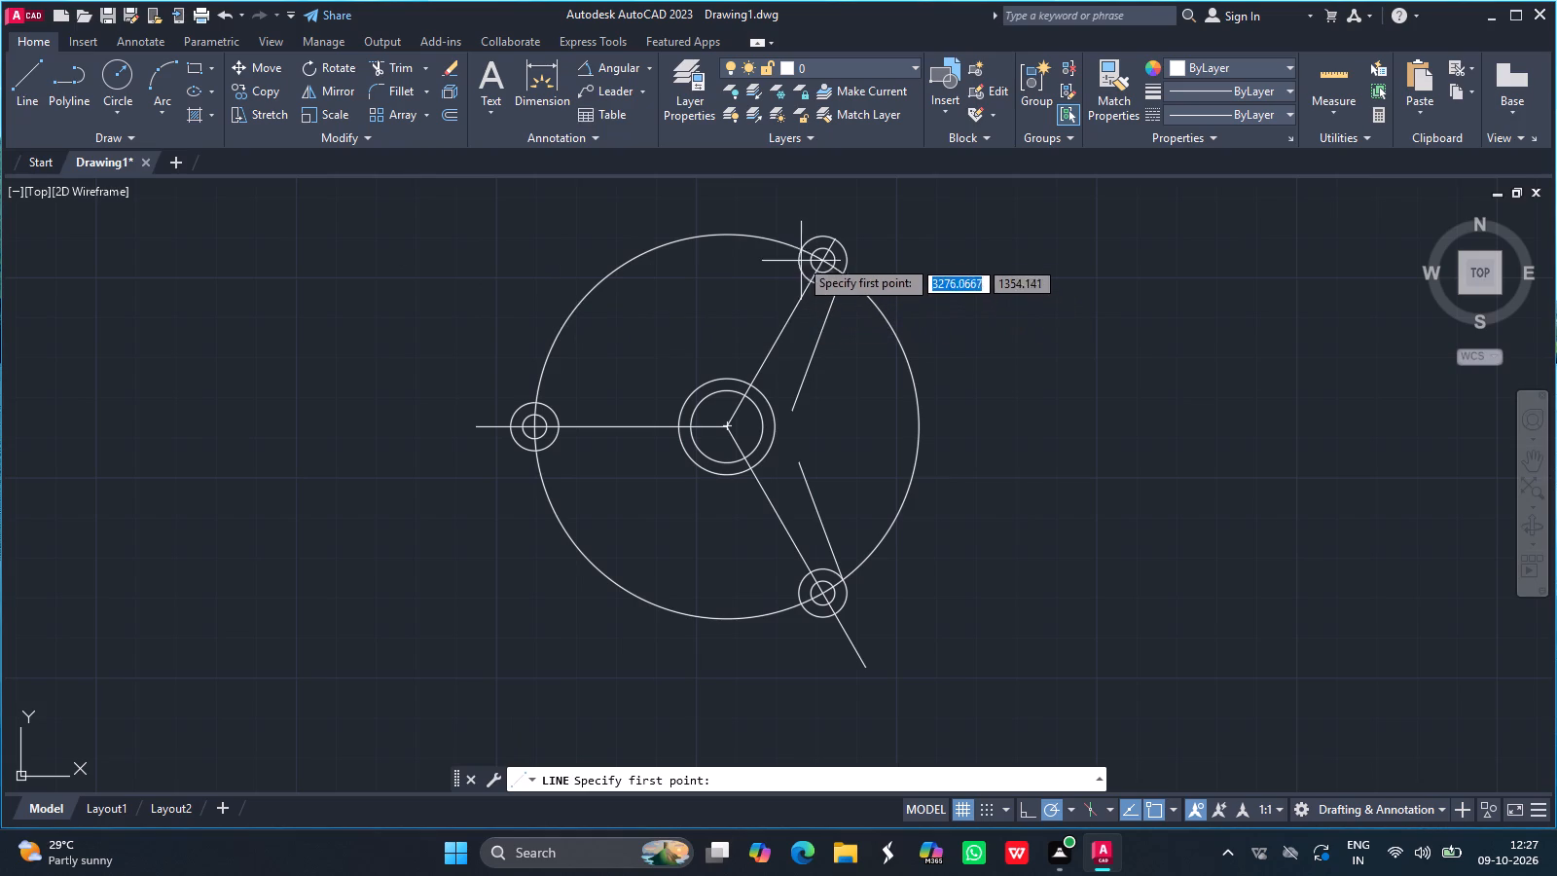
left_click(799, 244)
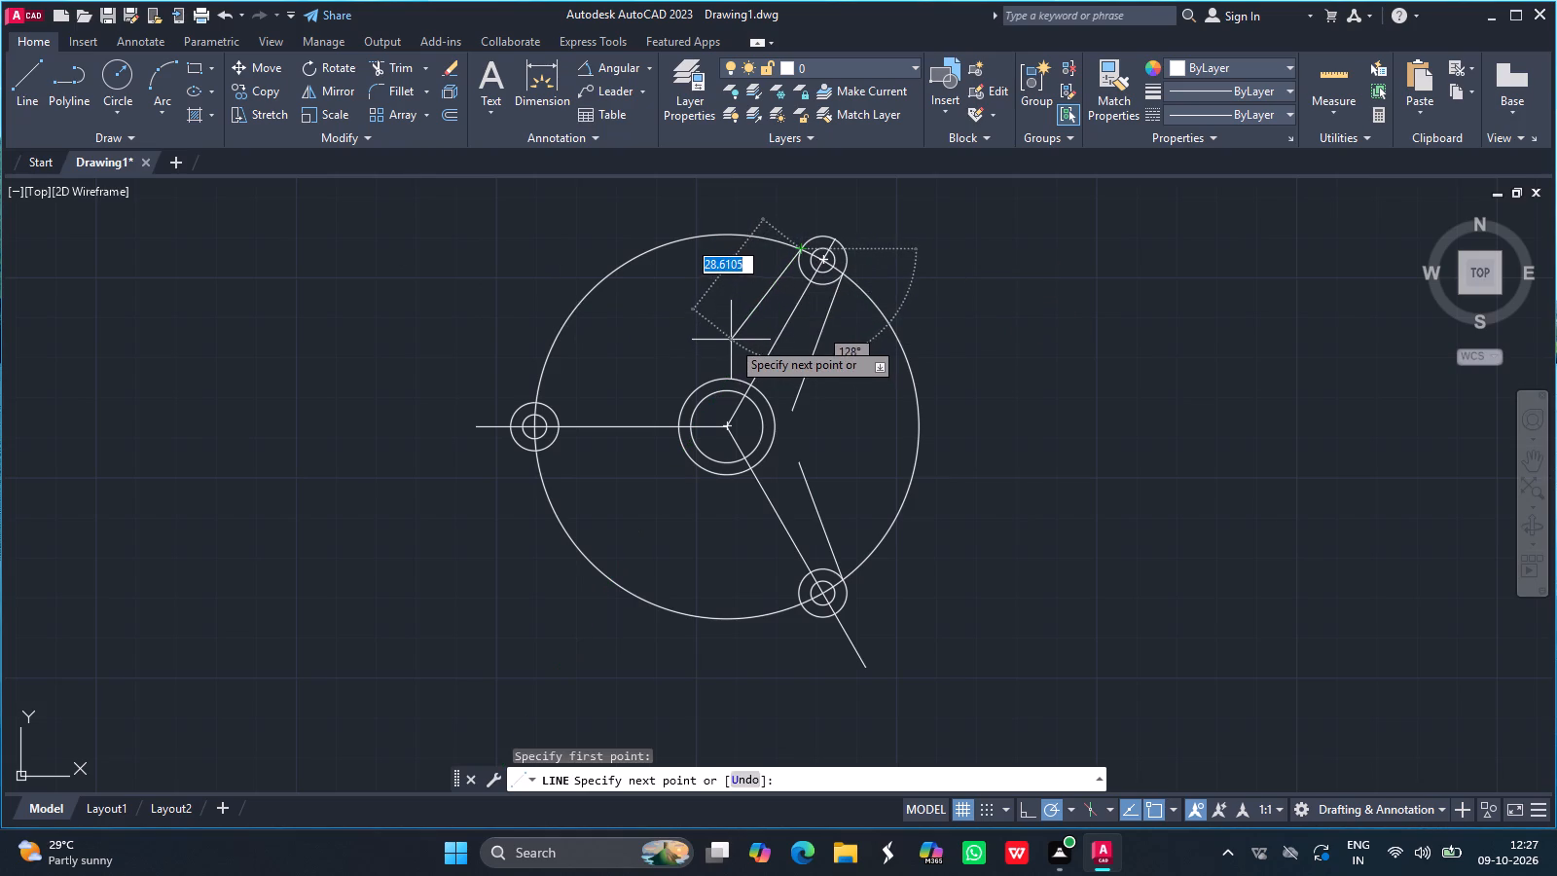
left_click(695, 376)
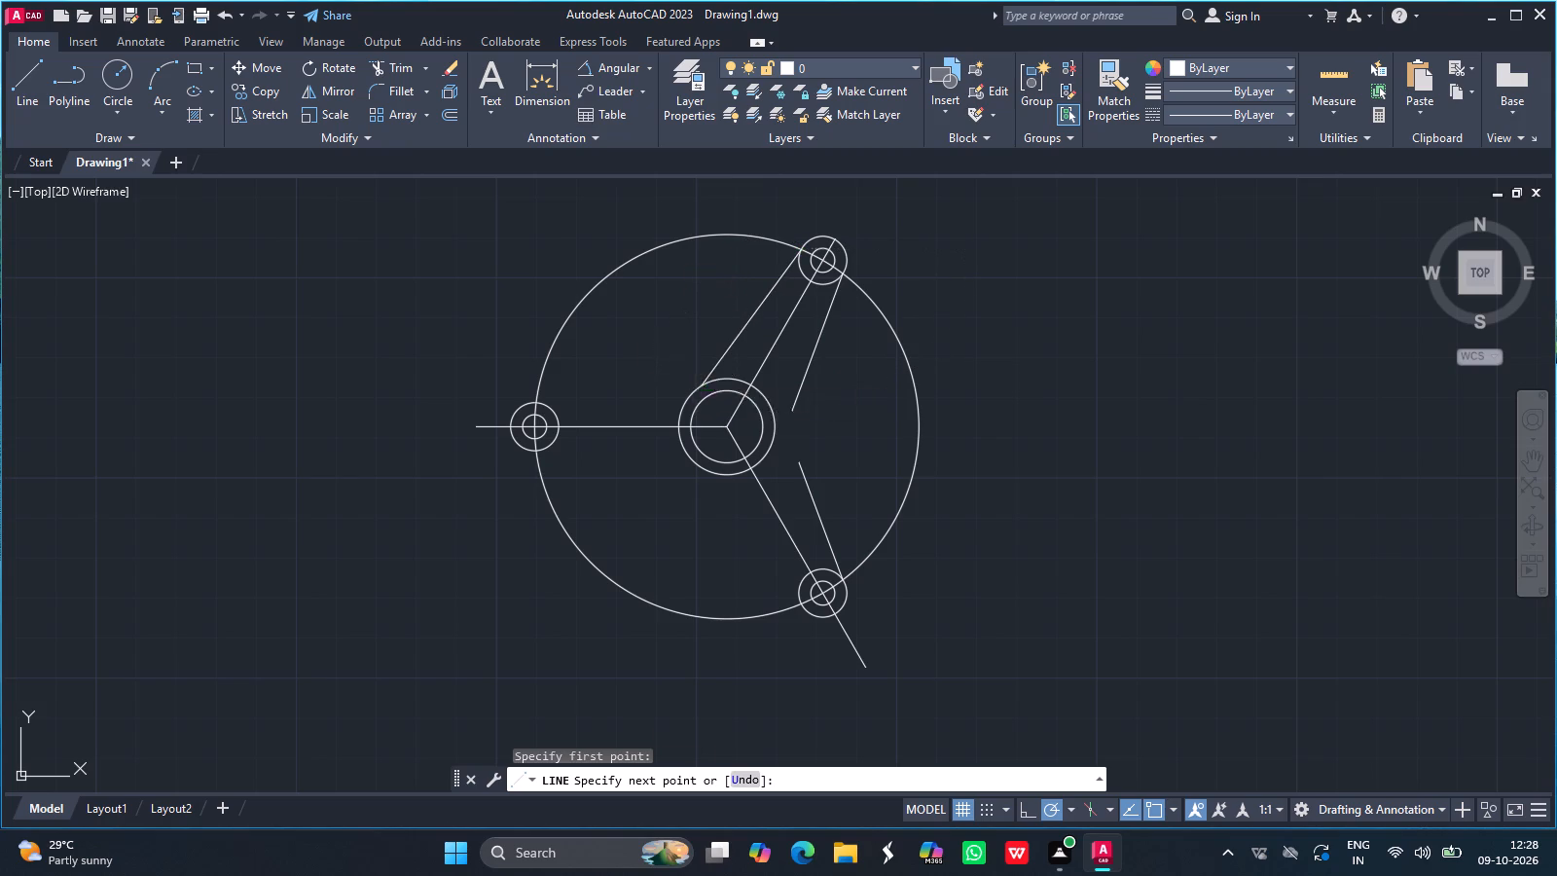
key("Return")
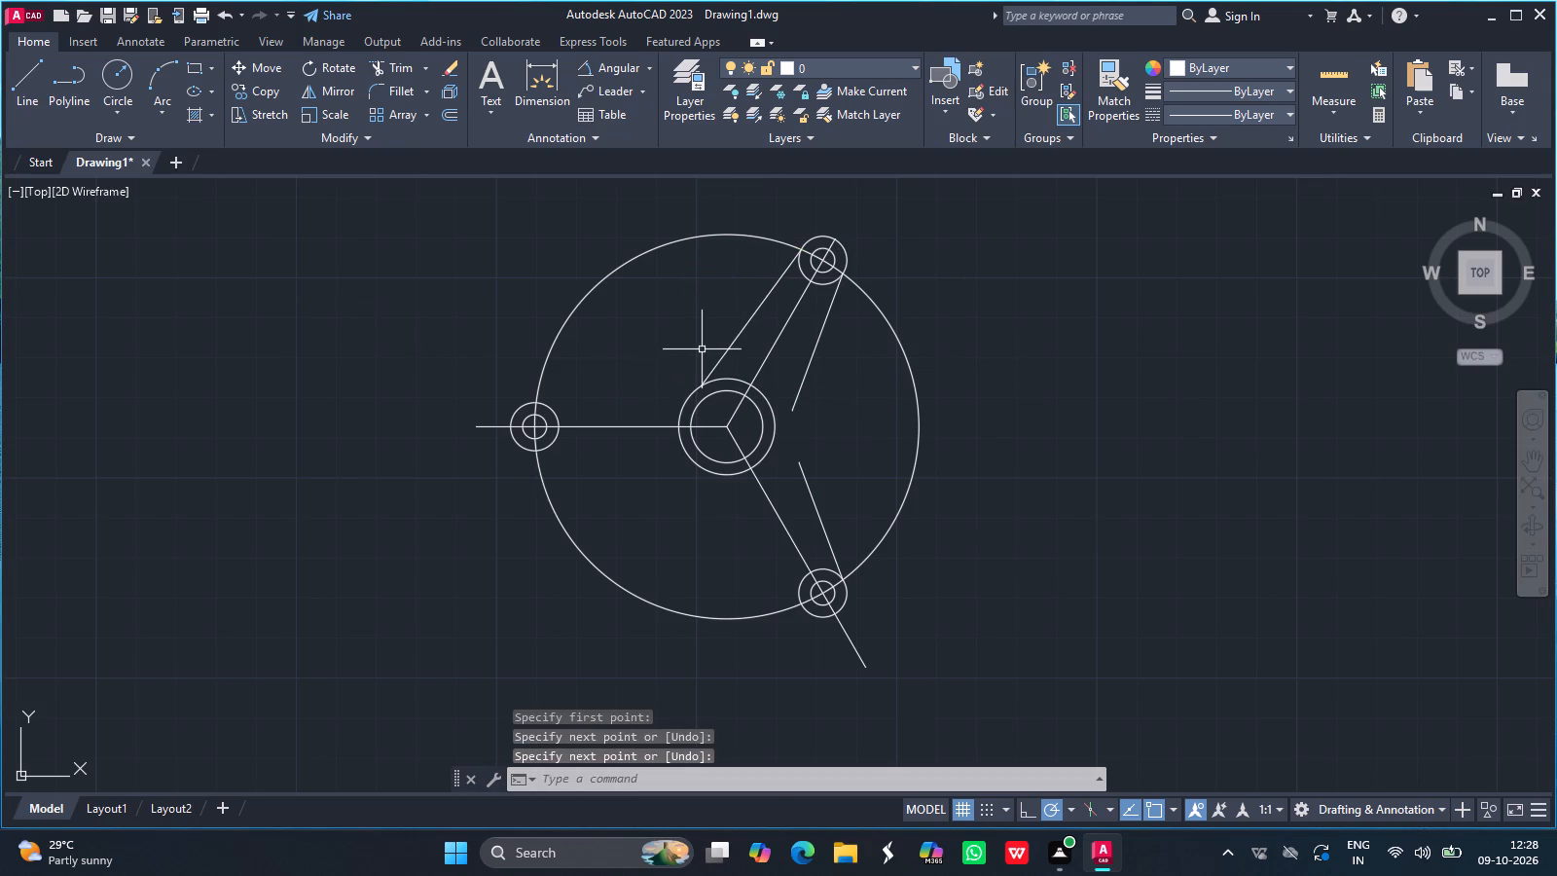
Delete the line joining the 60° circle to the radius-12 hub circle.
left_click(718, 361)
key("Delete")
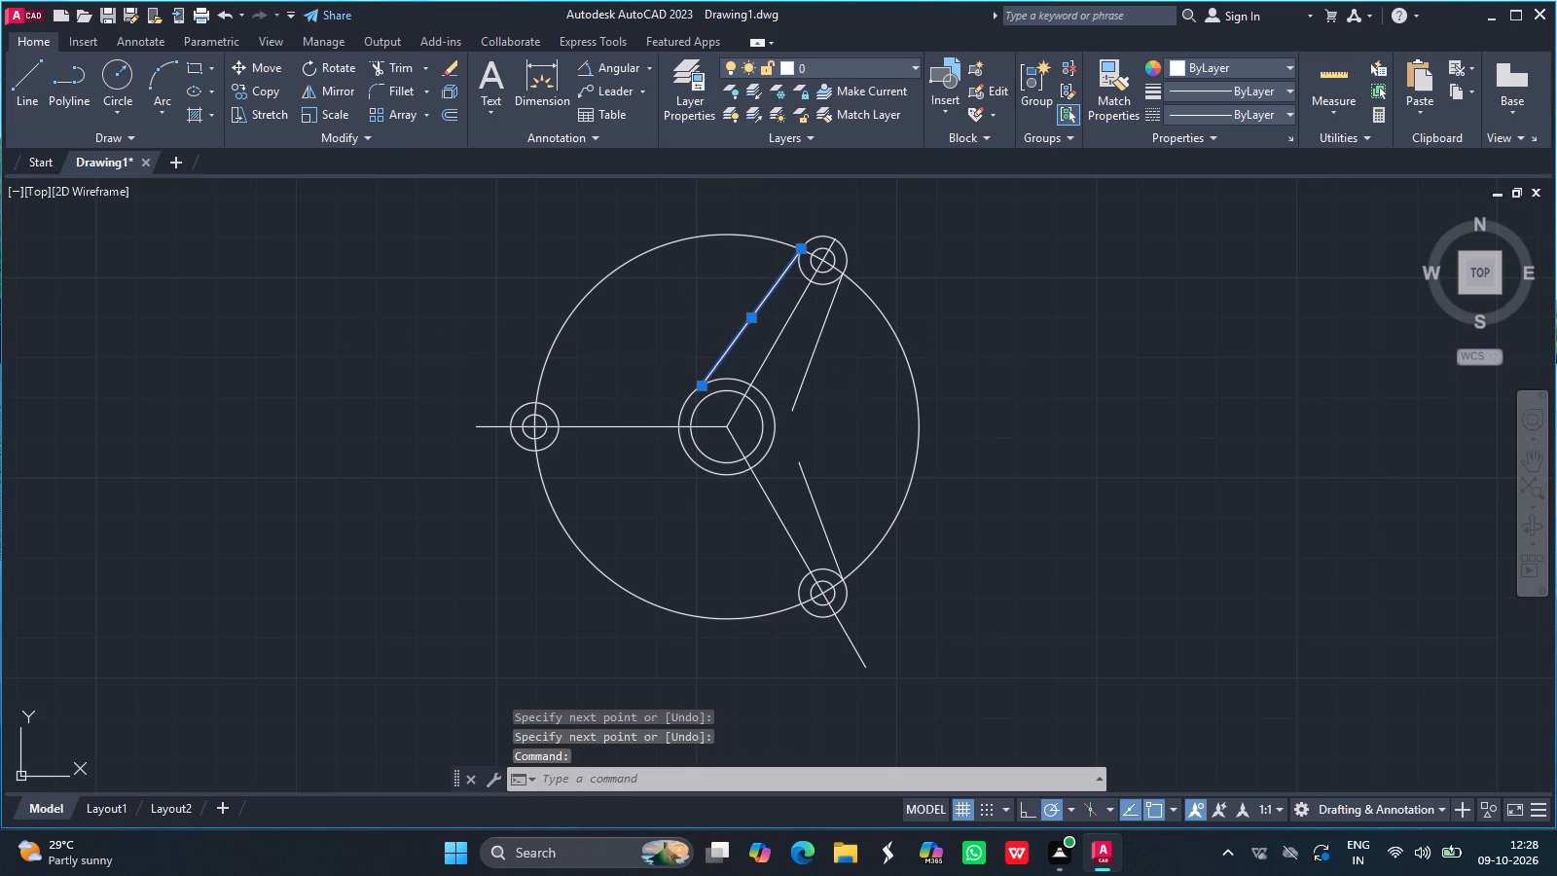
Draw a line inward from the large circle's upper crossing with the 60° radius-6 circle, about 34 long, sloping down at 130°.
left_click(27, 79)
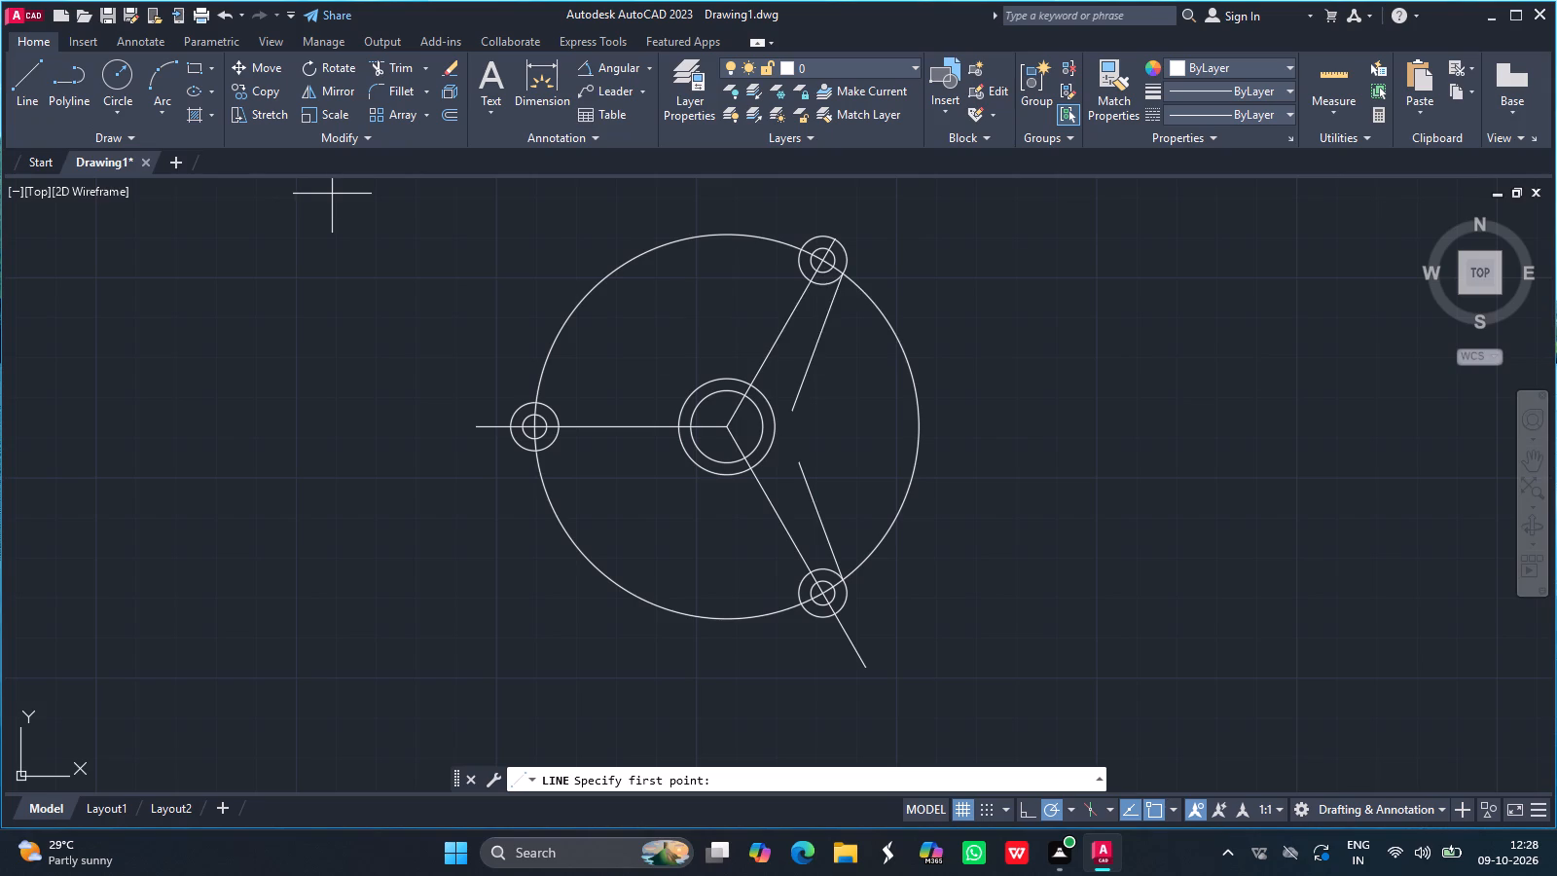
left_click_drag(804, 248, 662, 320)
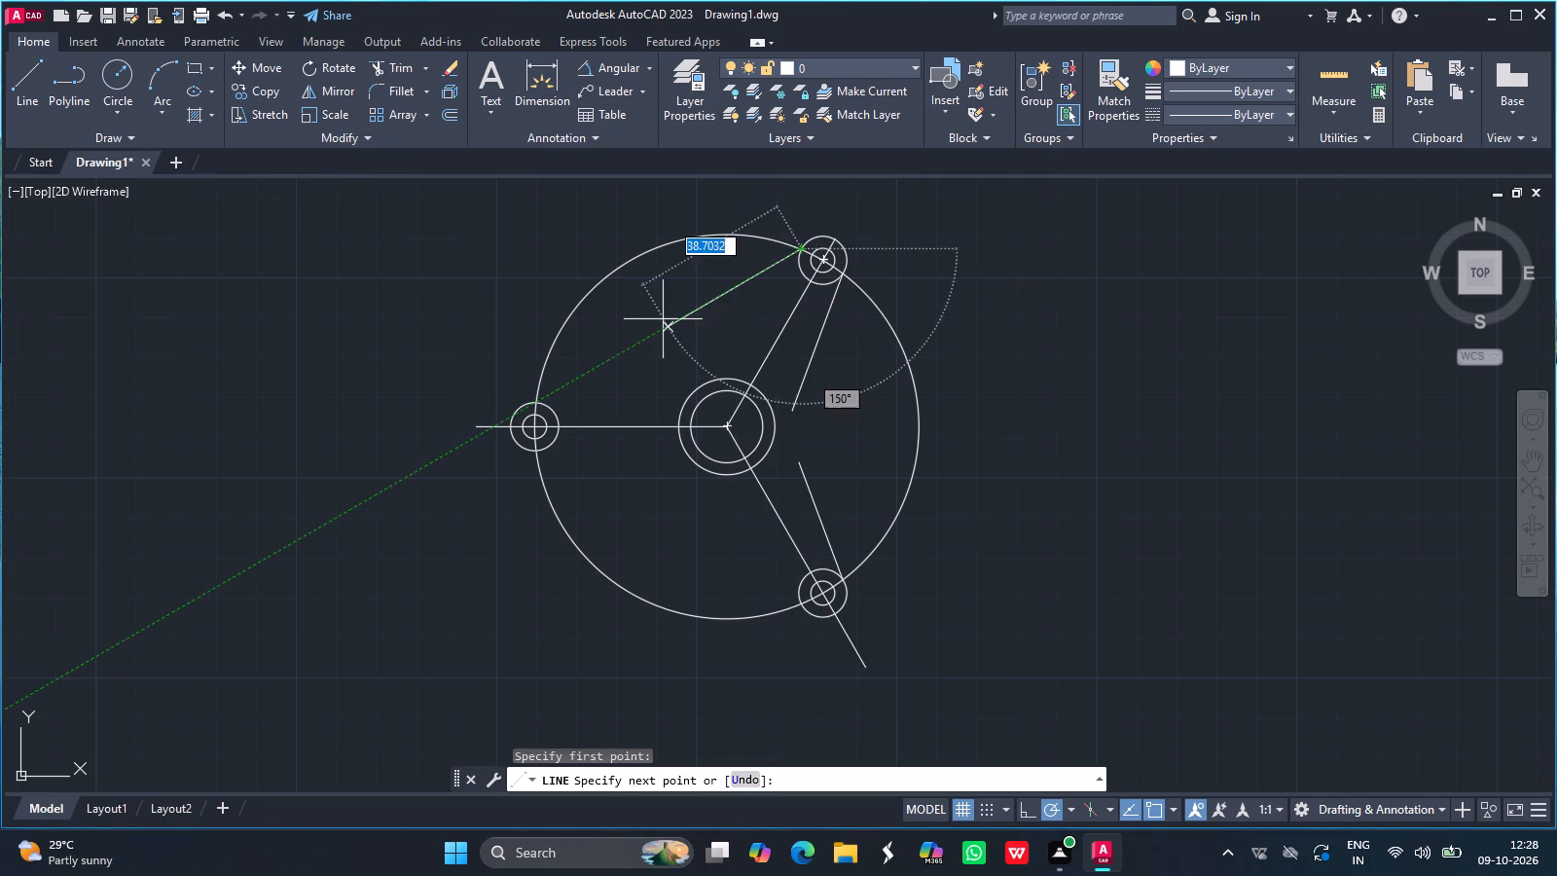
left_click_drag(662, 320, 662, 321)
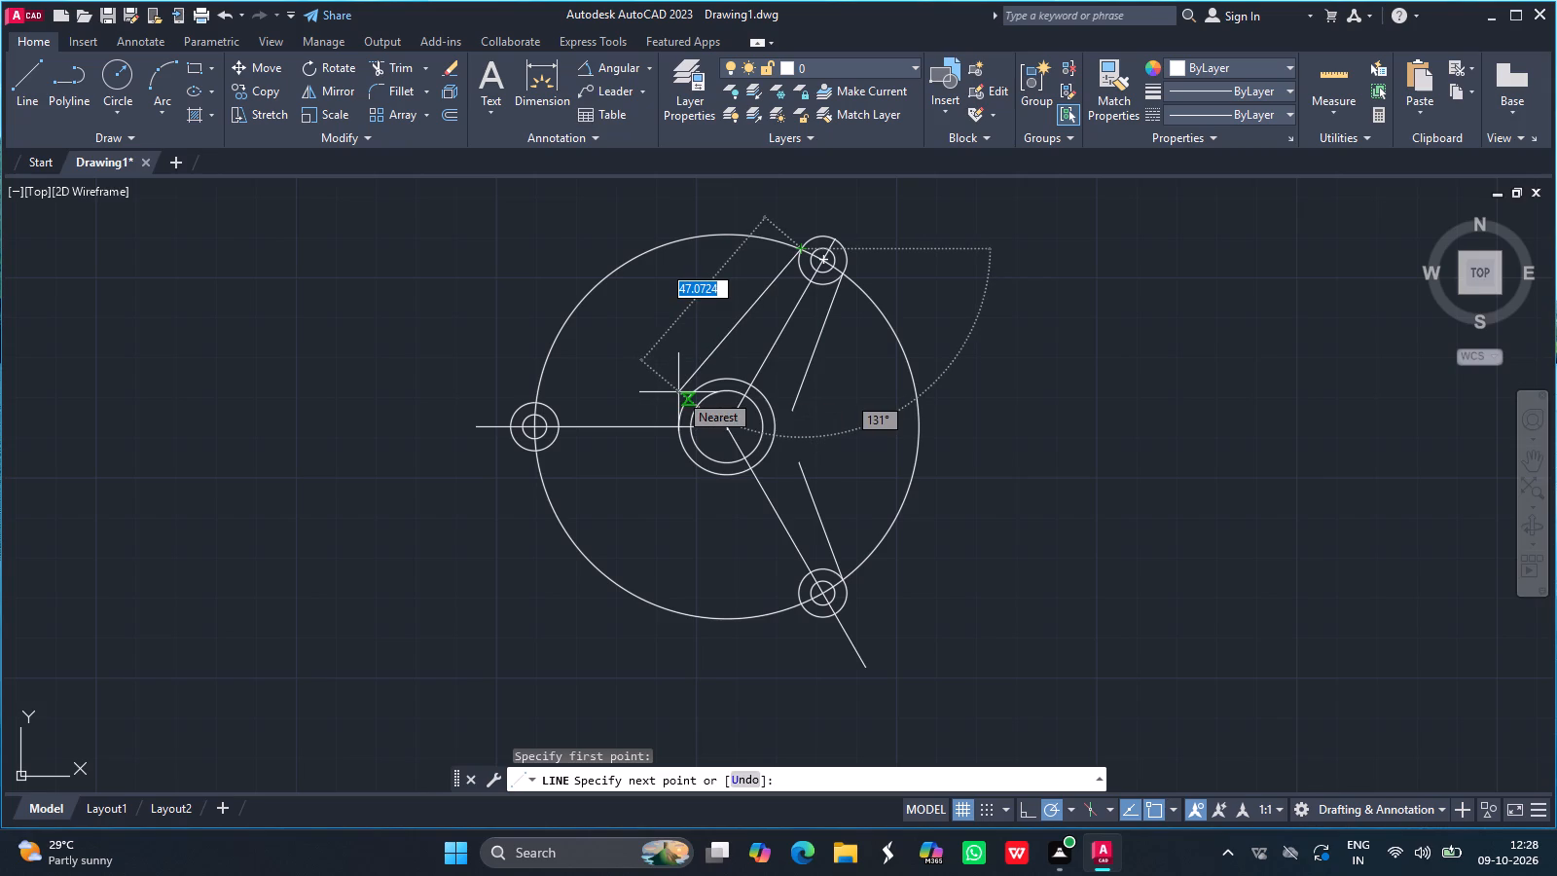
left_click(680, 392)
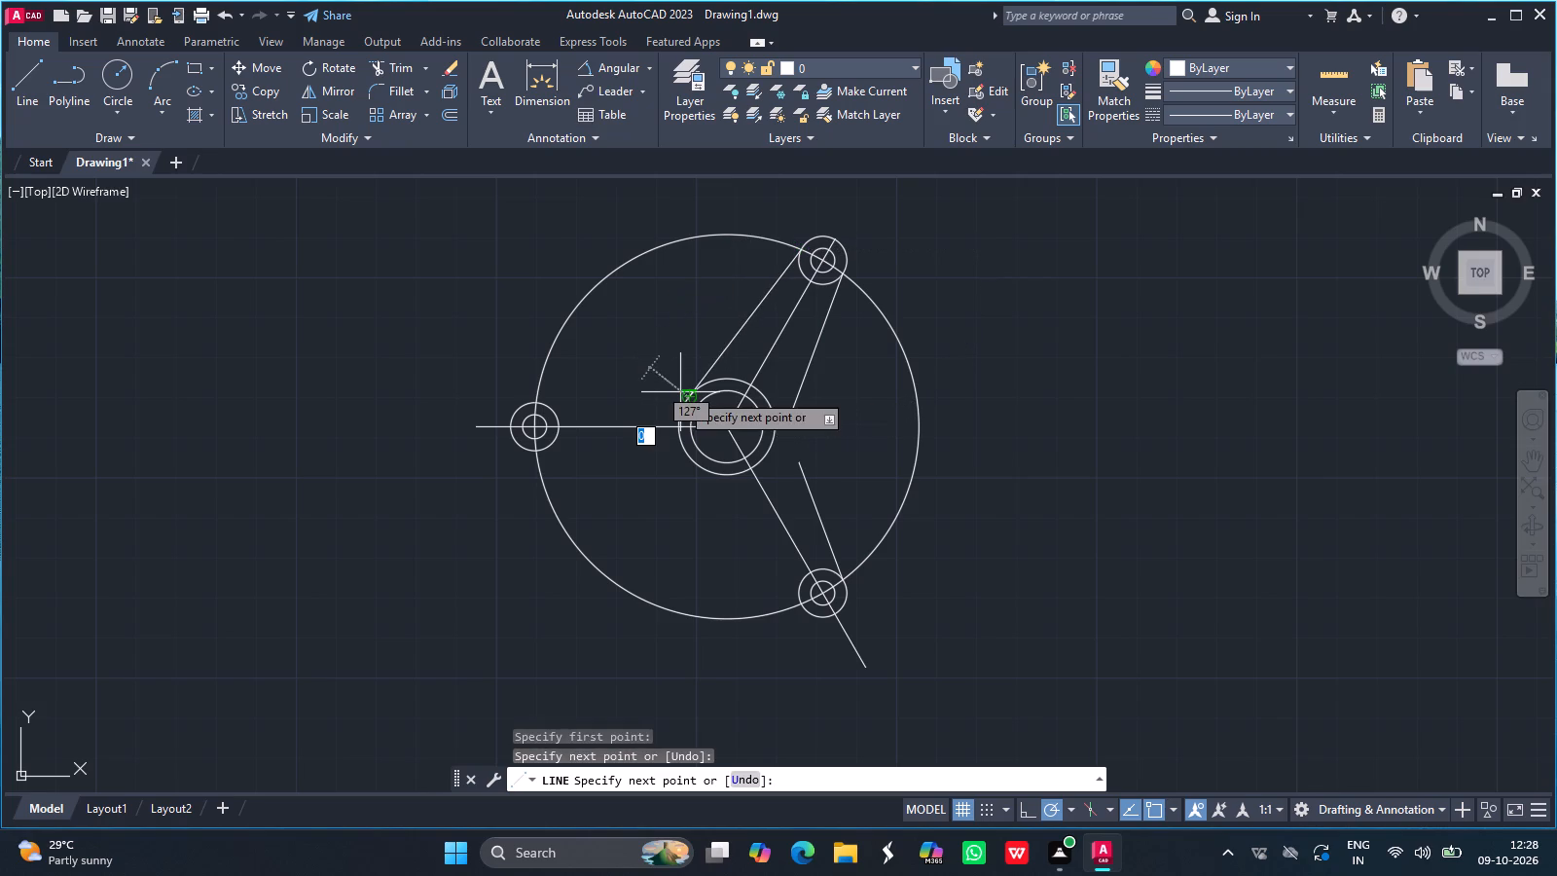
key("ctrl+z")
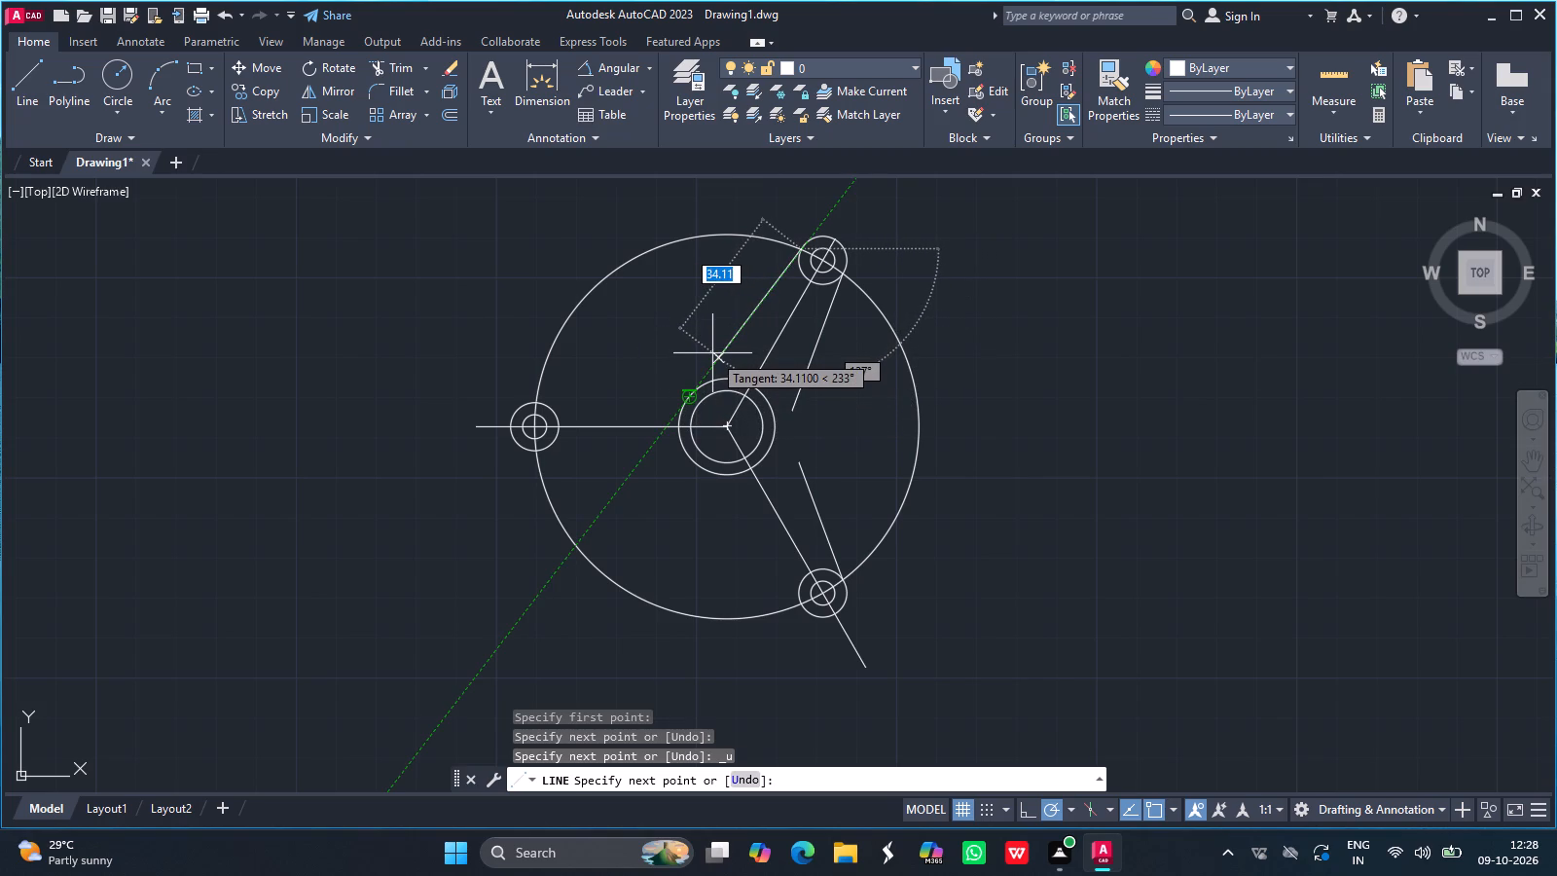
scroll(712, 353, "up", 1, "ctrl")
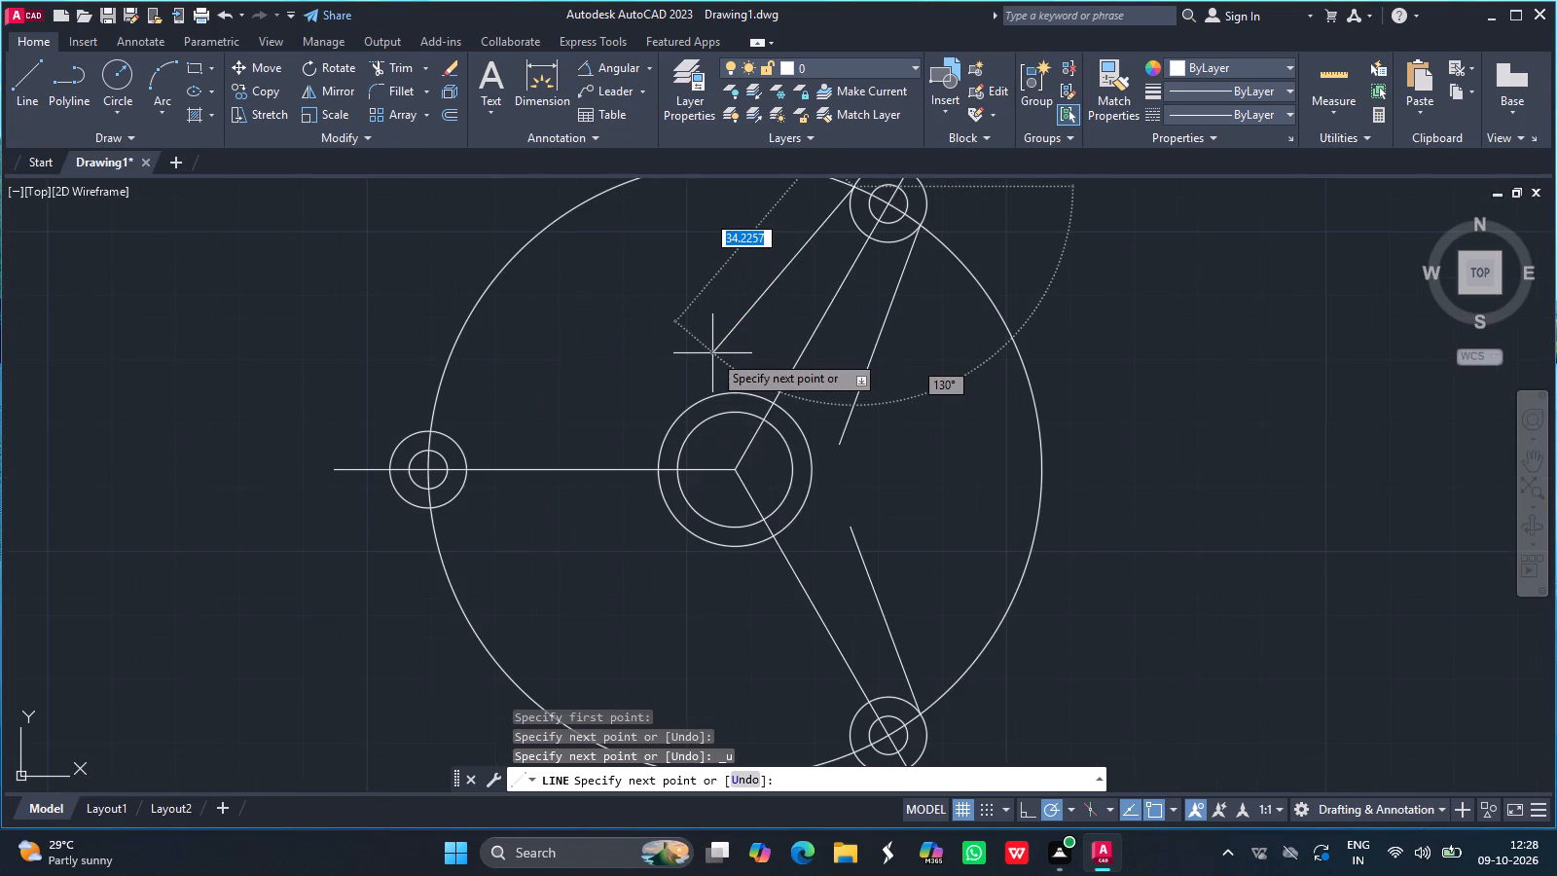
left_click(717, 353)
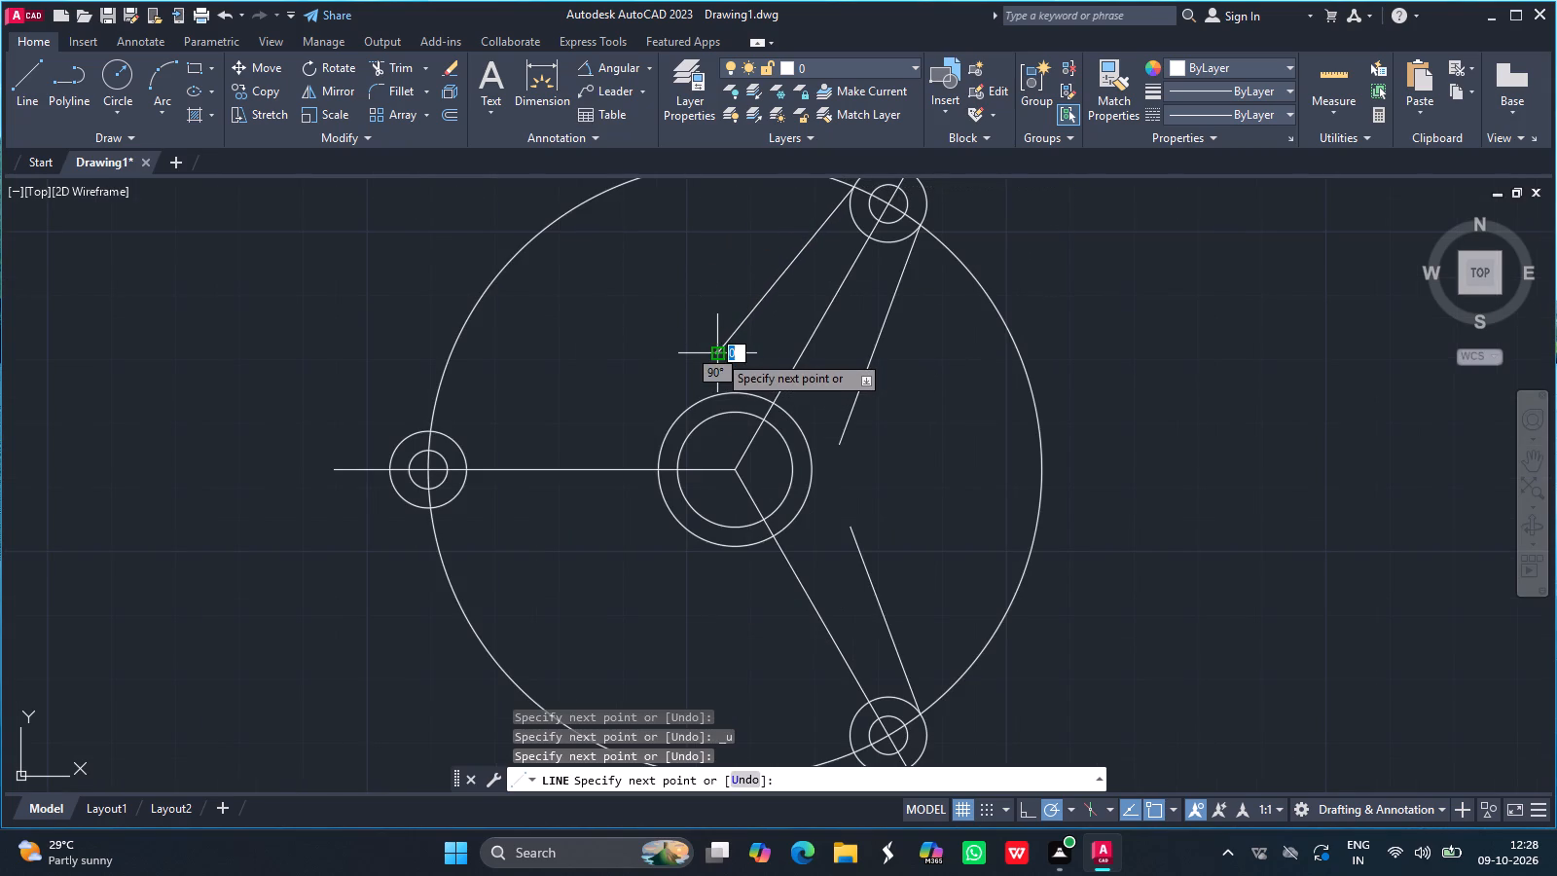
key("Return")
Draw a line inward from the large circle's upper crossing with the 180° radius-6 circle, about 42 long at 10°.
left_click(30, 87)
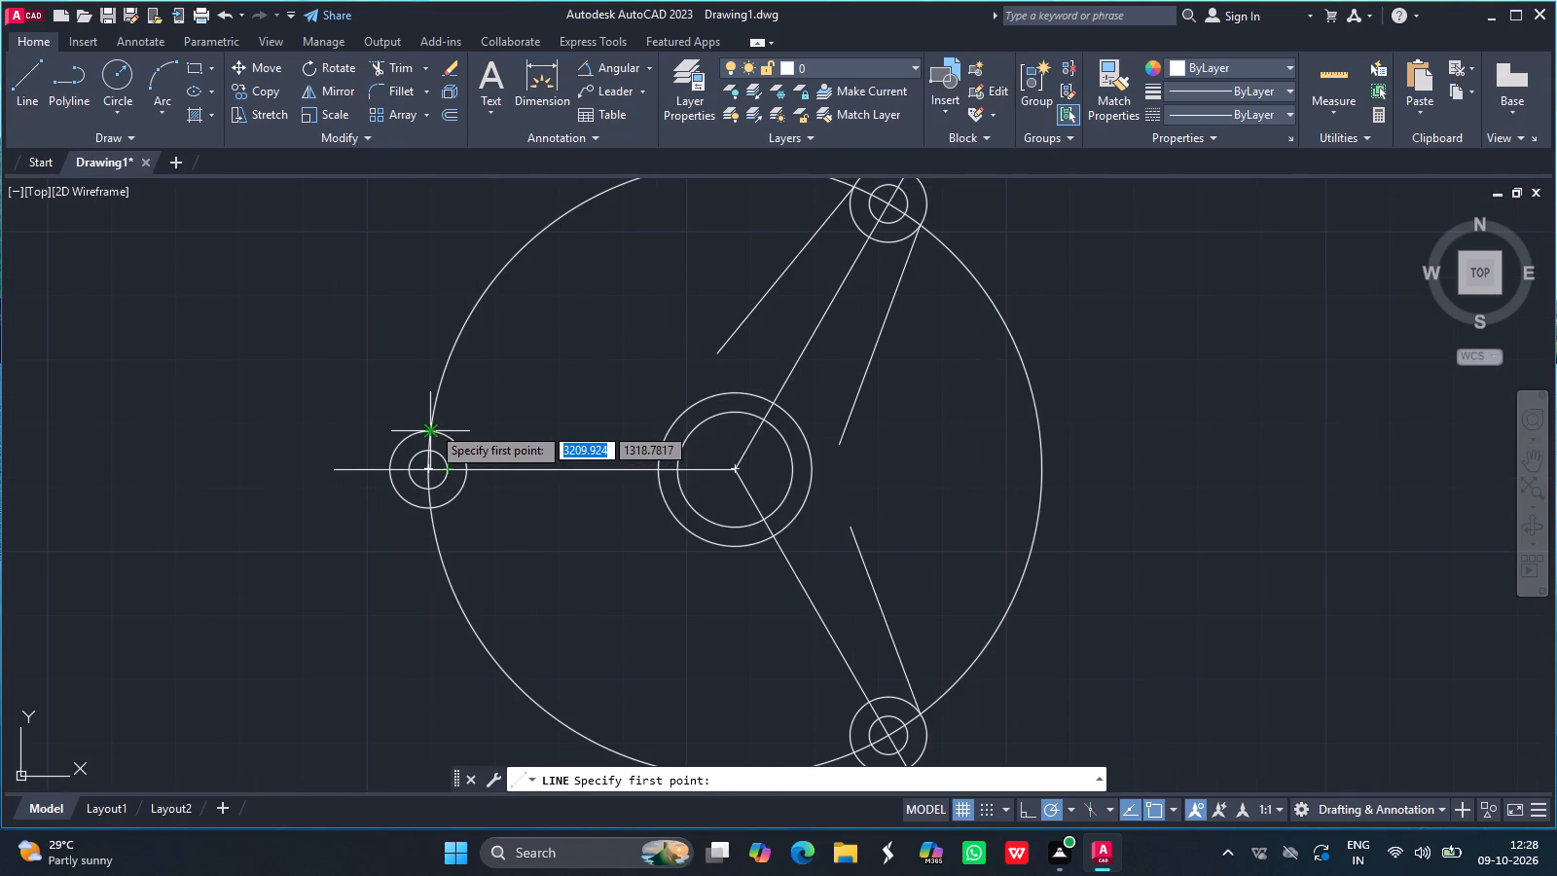
left_click_drag(431, 425, 628, 440)
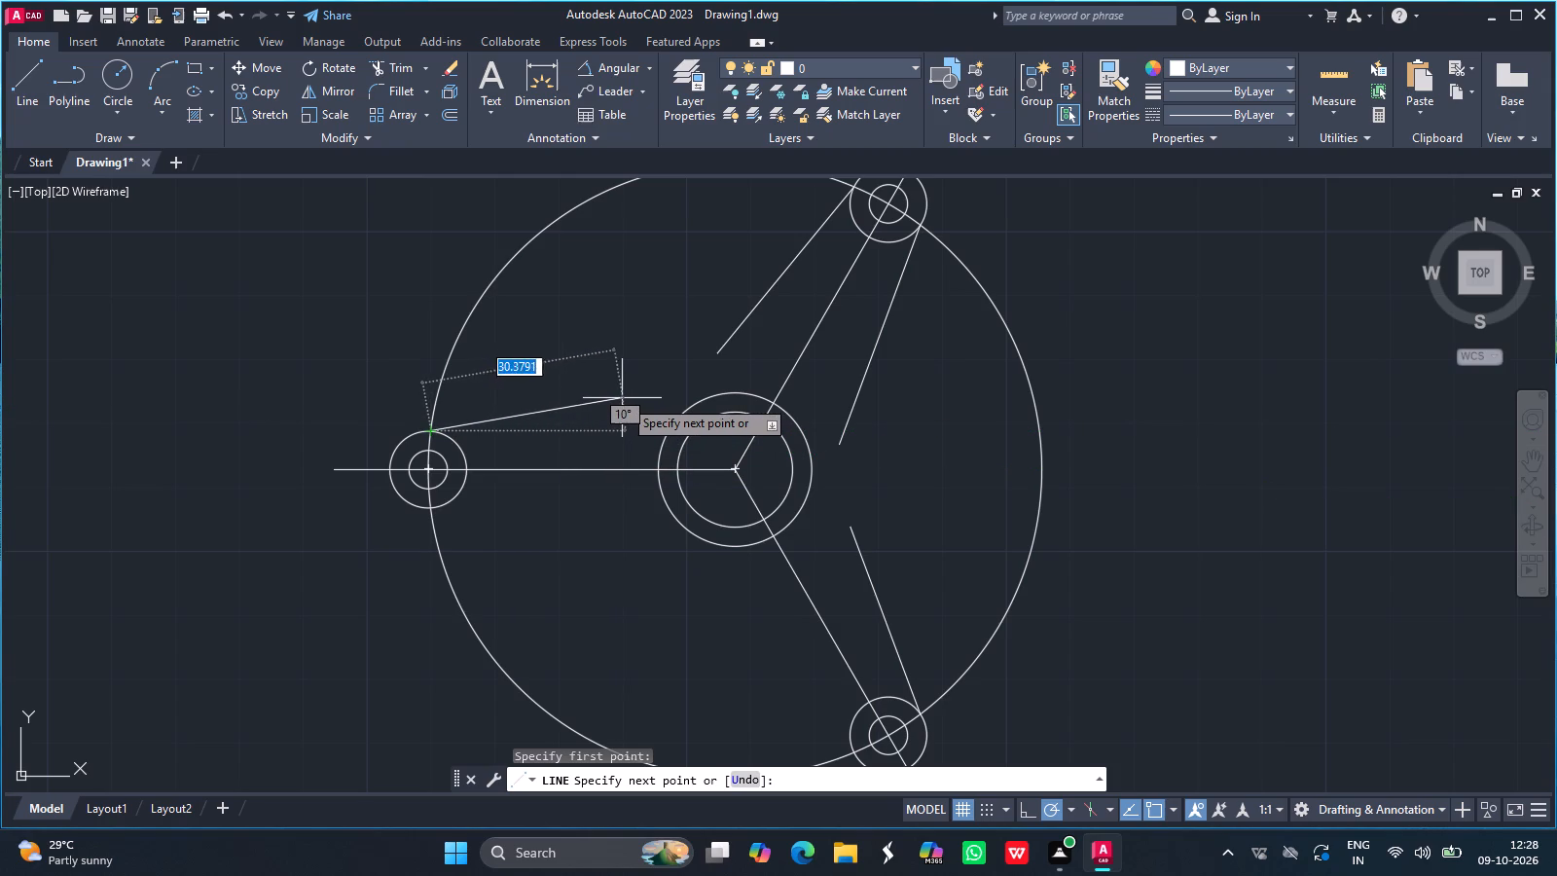
left_click(696, 383)
key("Return")
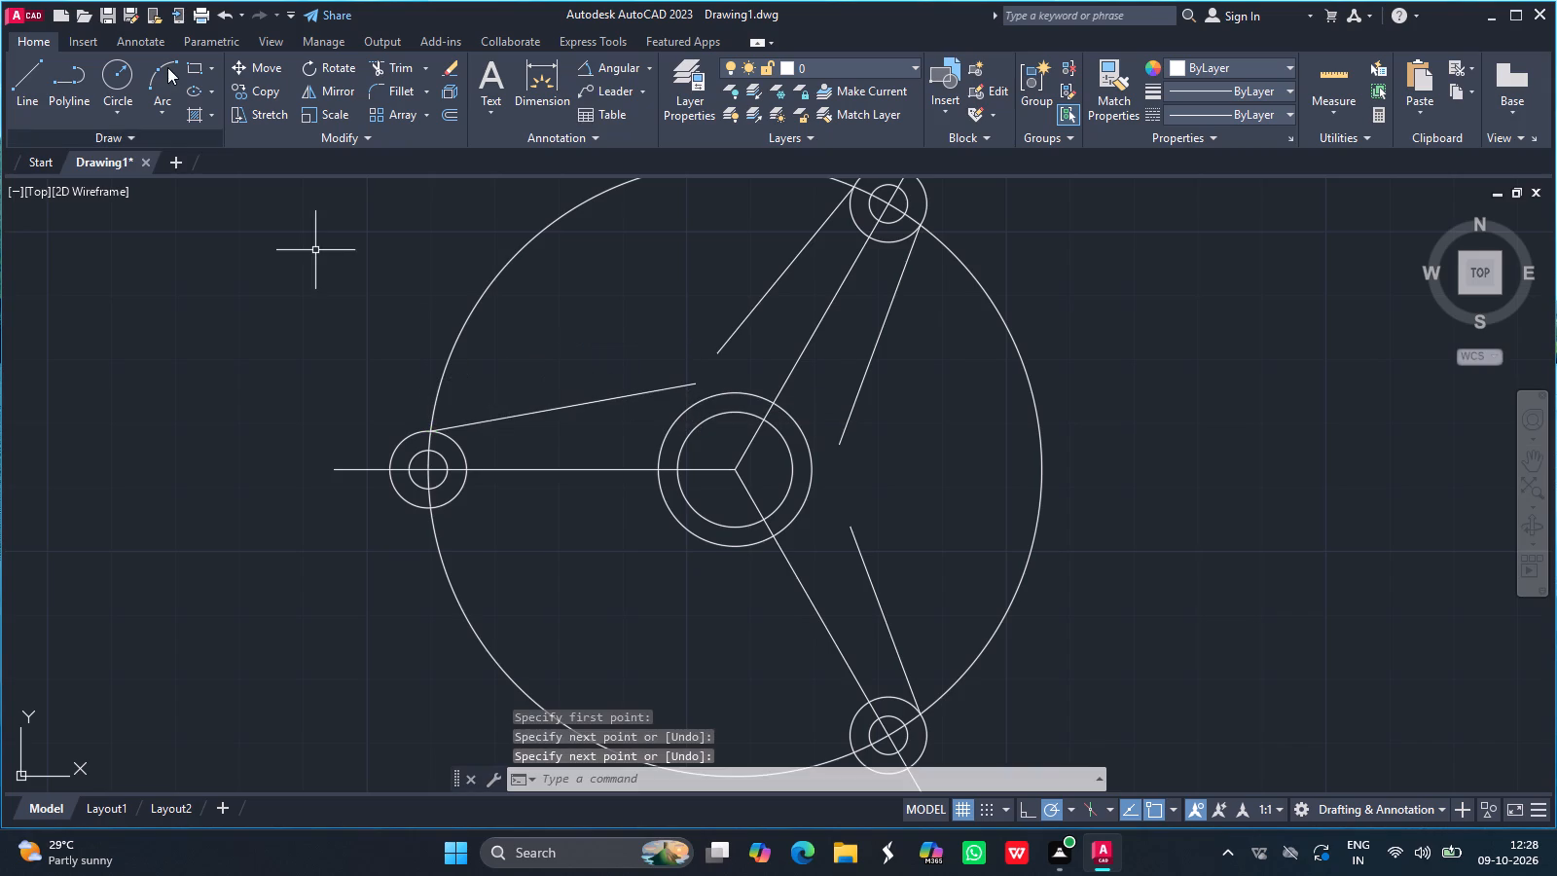
Draw a line inward from the large circle's lower crossing with the 180° radius-6 circle, about 39 long, sloping down at 10°.
left_click(23, 76)
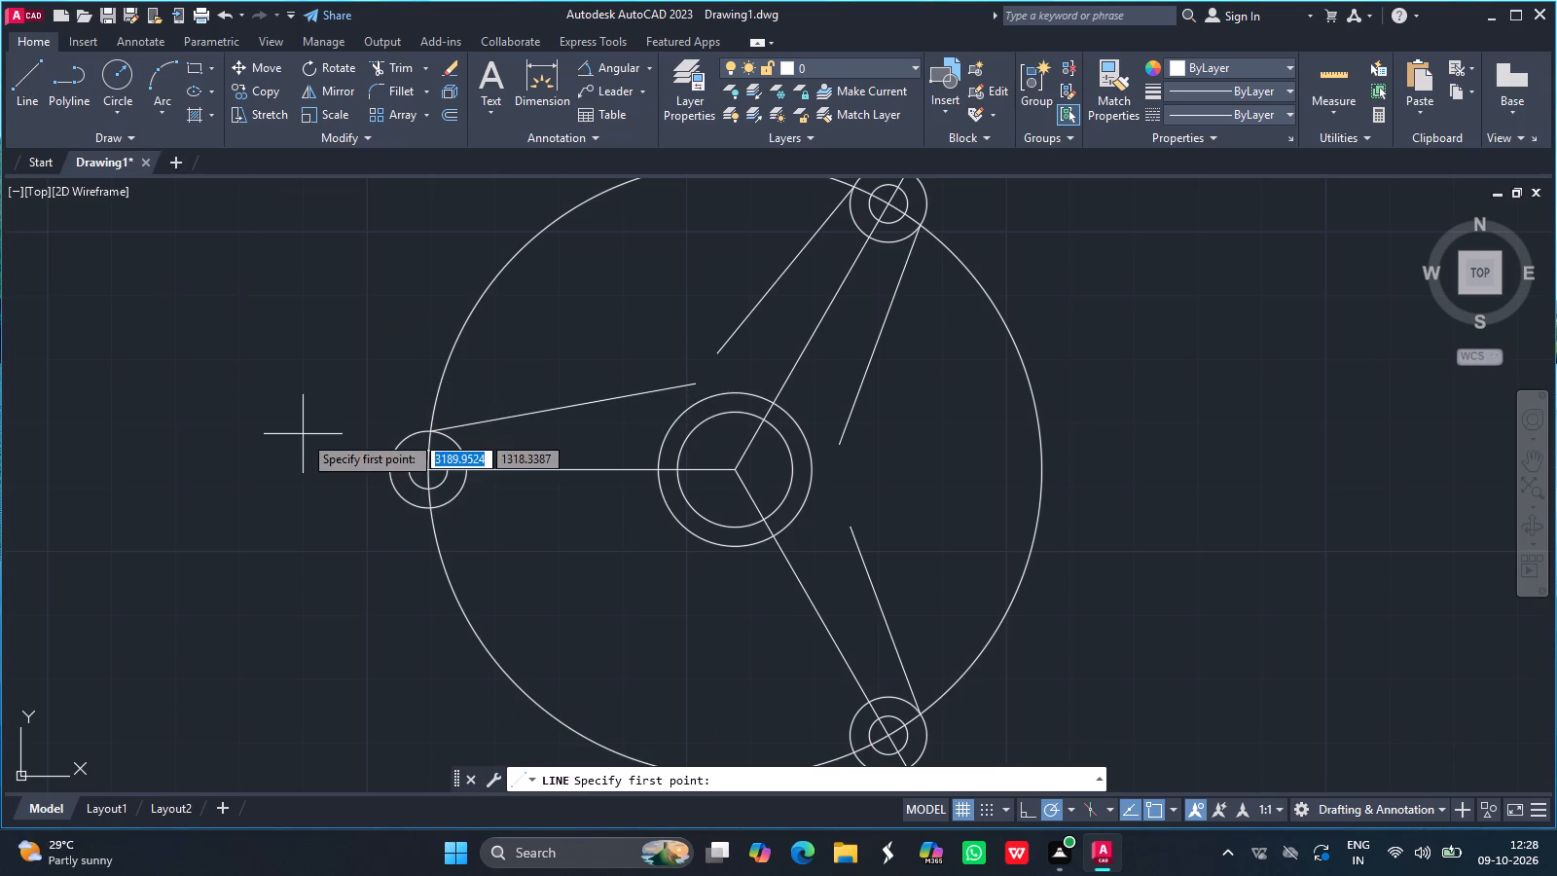
left_click(429, 506)
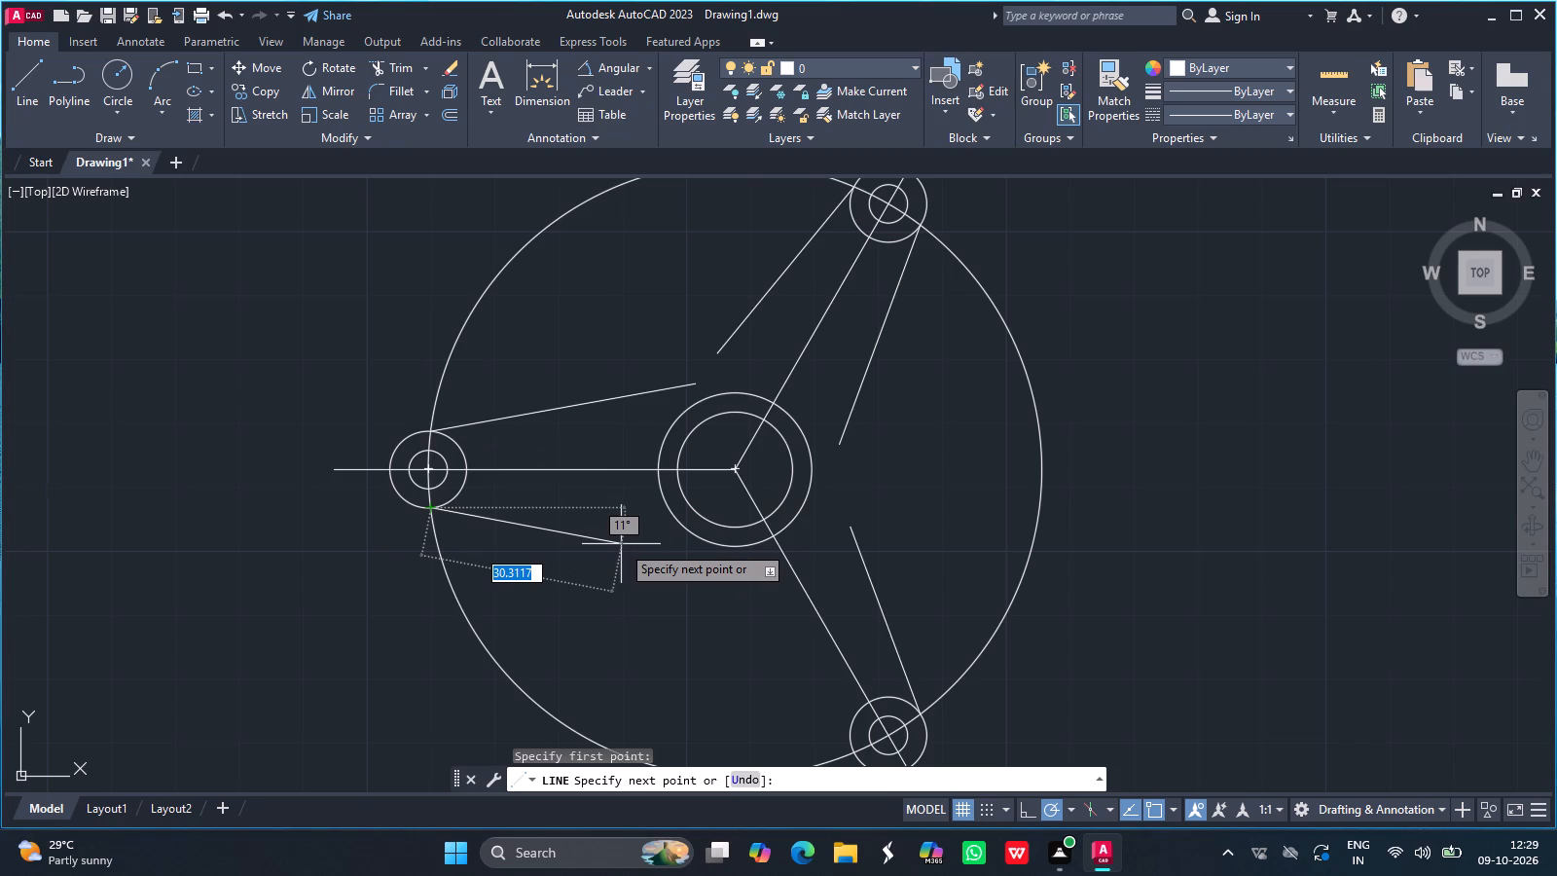
left_click(679, 551)
key("Return")
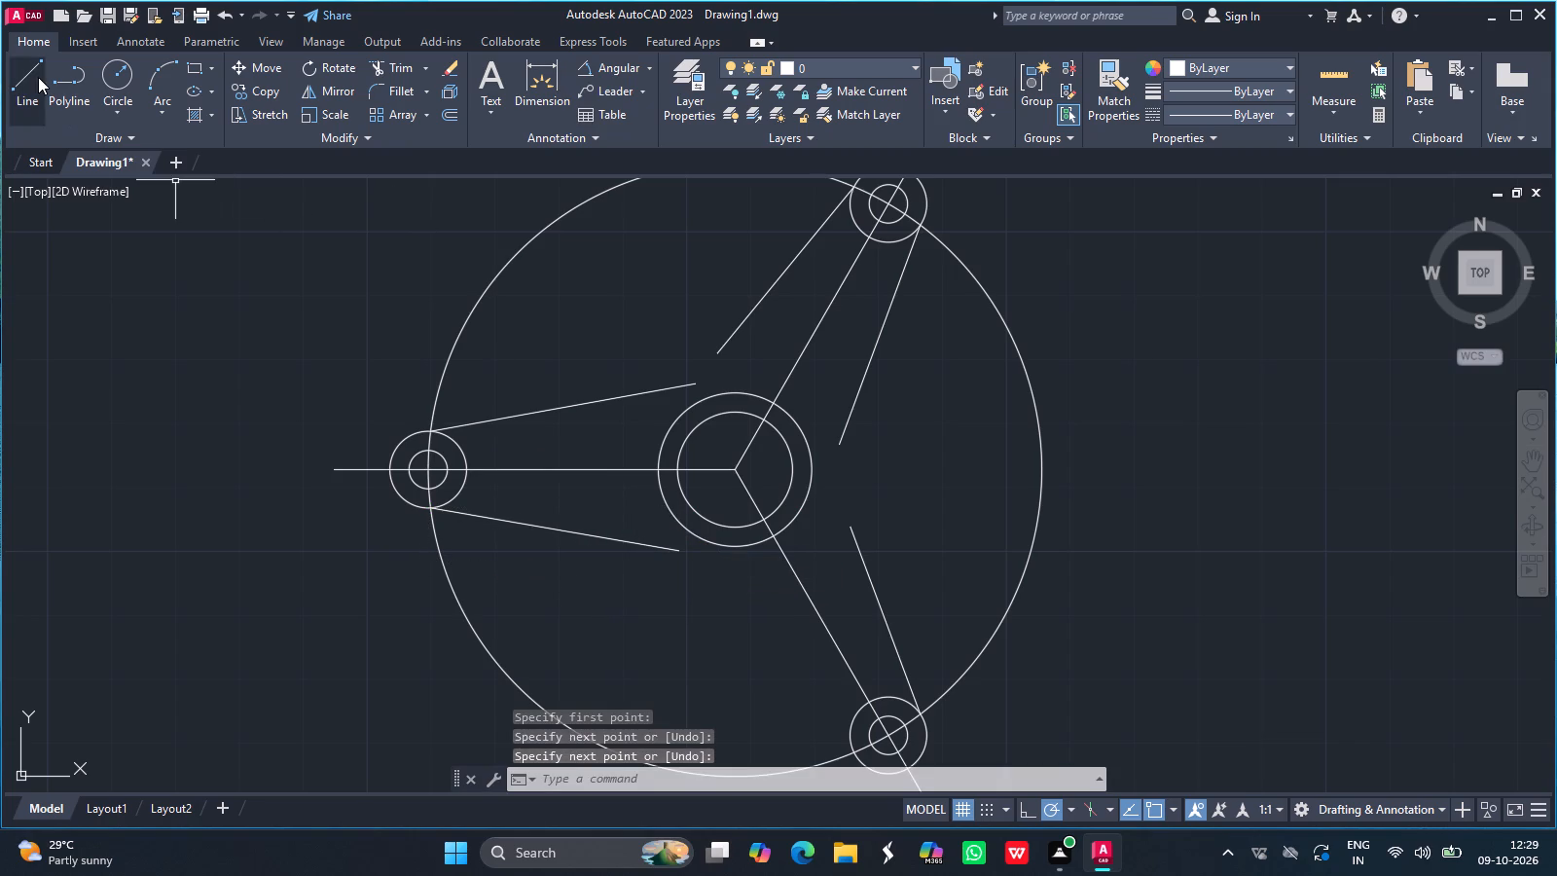
Draw a line inward from the large circle's lower-left crossing with the 300° radius-6 circle, about 36 long at 130°.
left_click(35, 74)
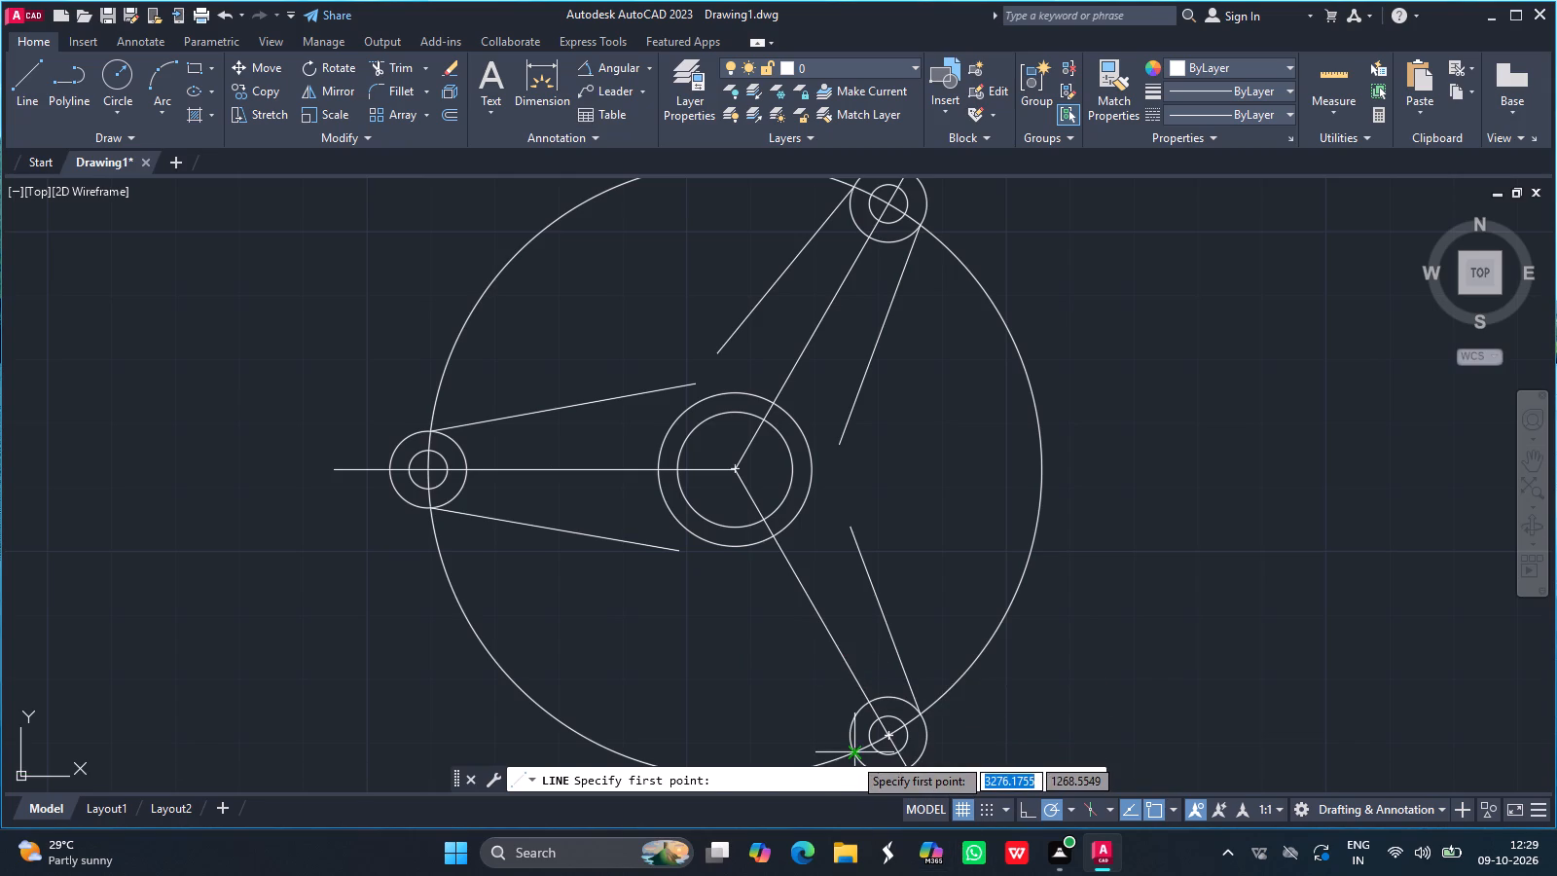
left_click_drag(852, 756, 748, 602)
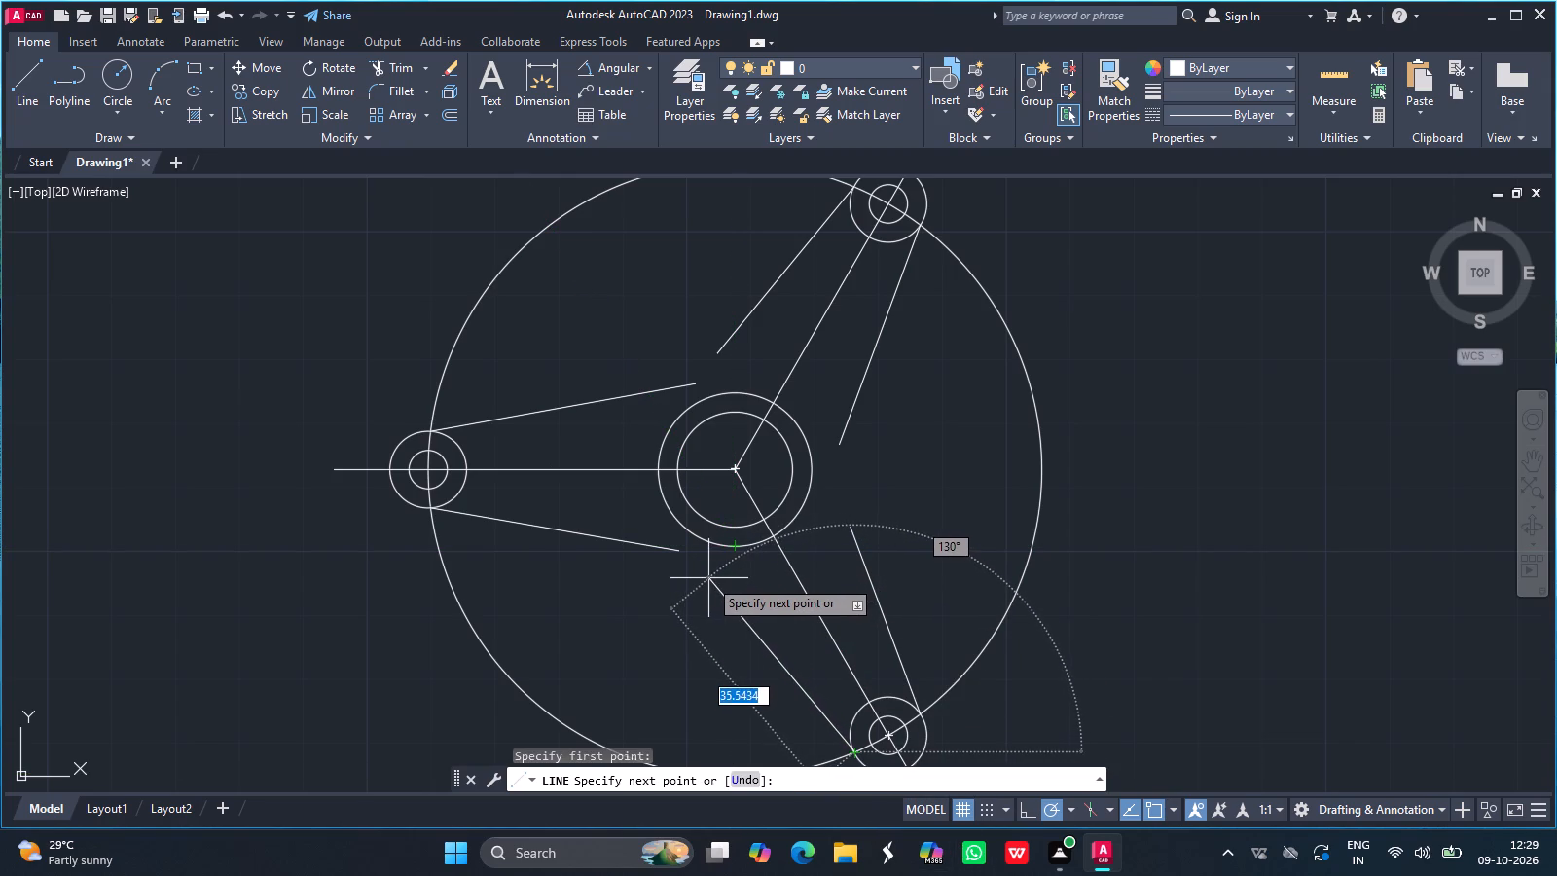
left_click(707, 578)
key("Return")
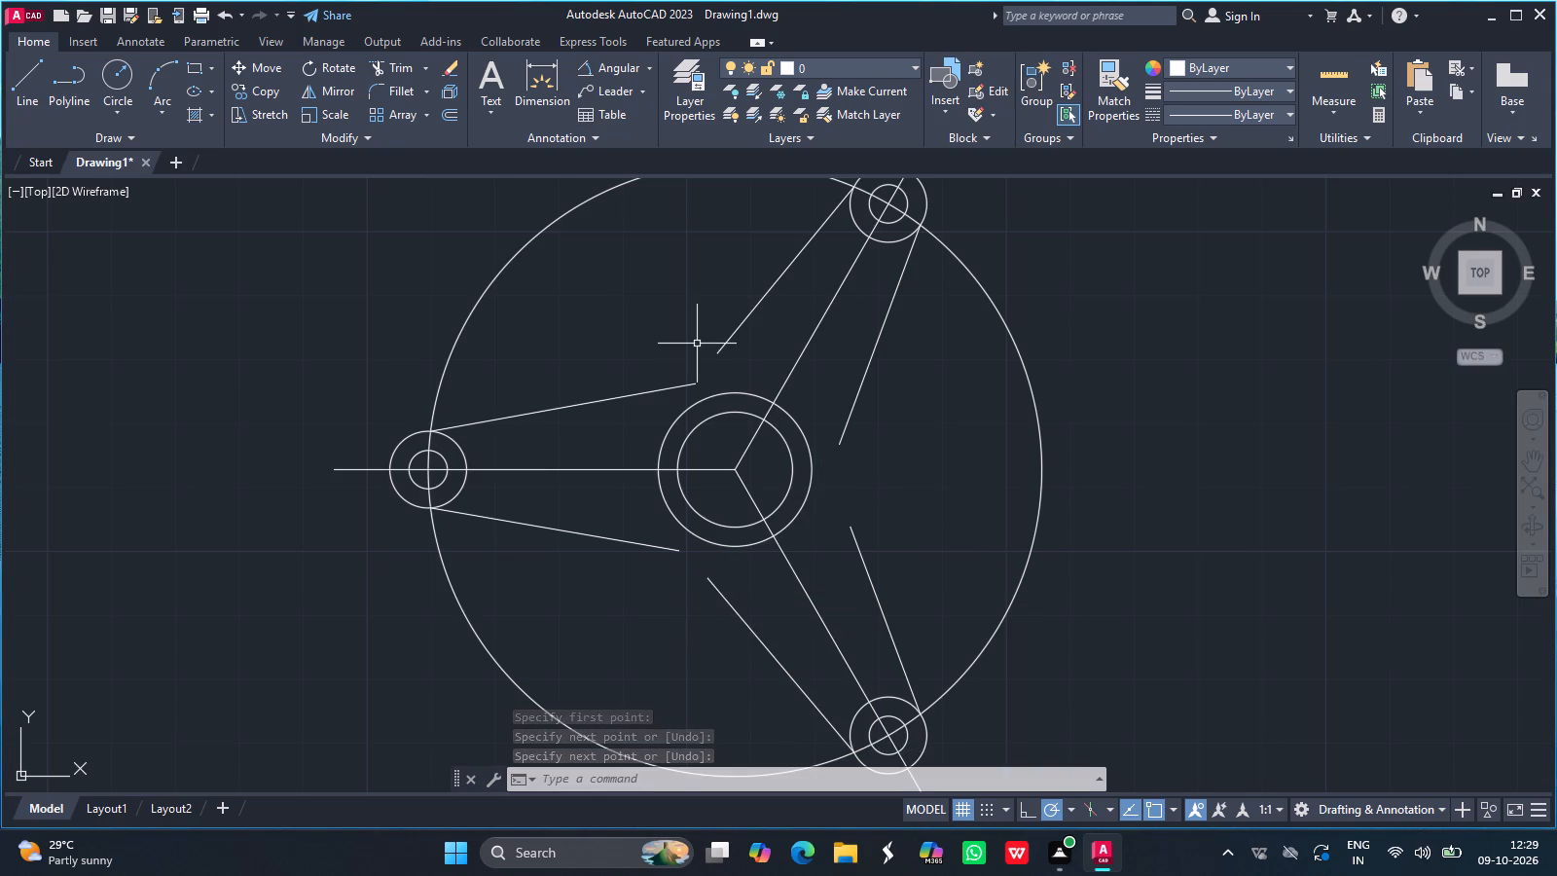
Fillet the three pairs of facing edges between neighbouring arms with radius 18.
left_click(384, 93)
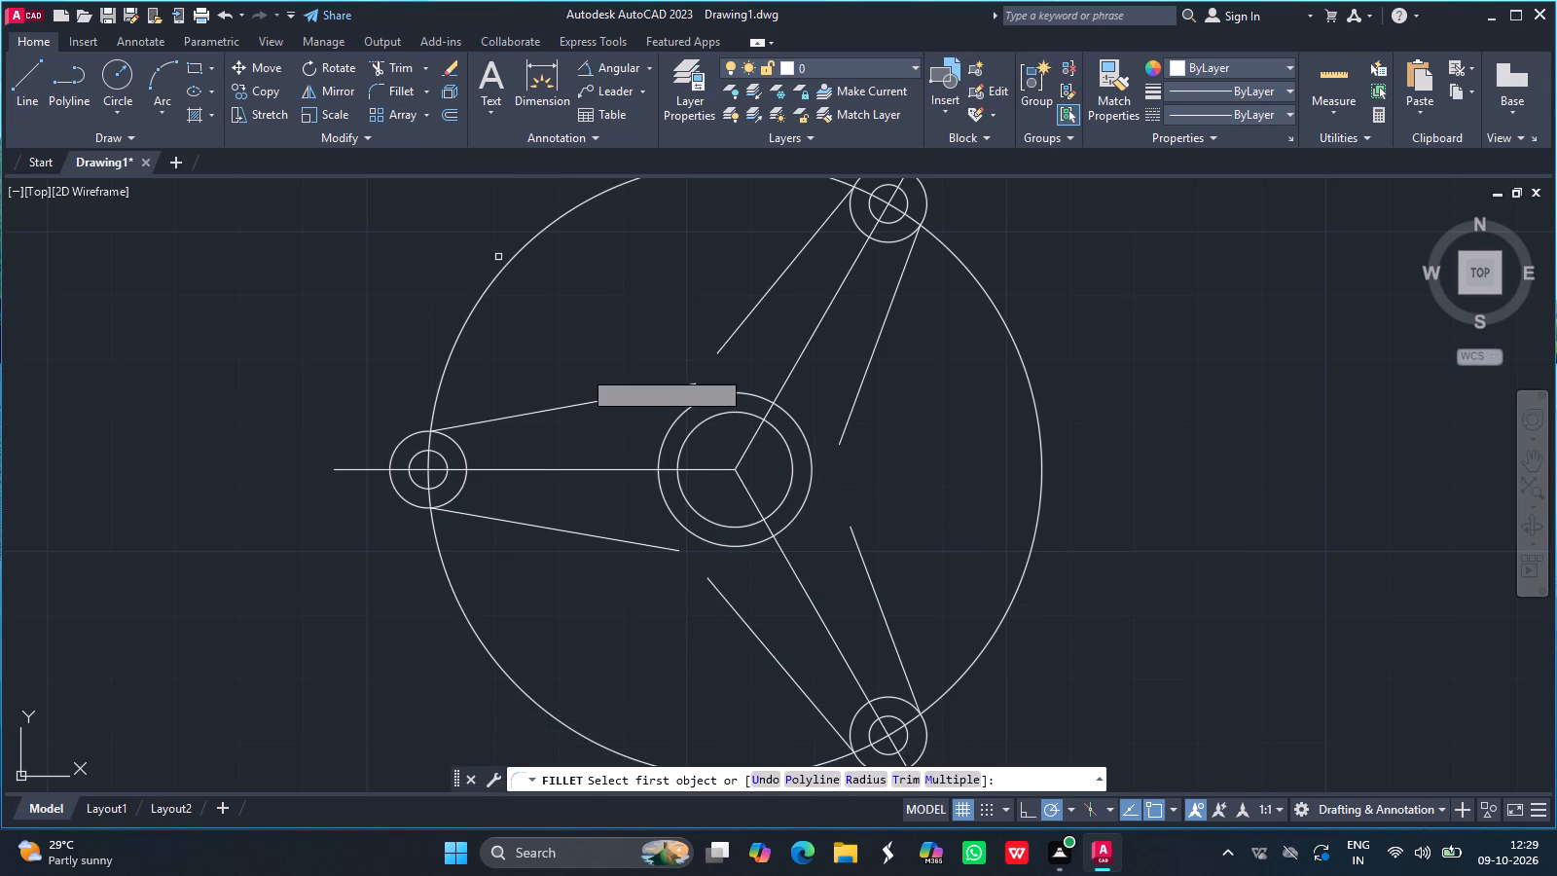
left_click(871, 778)
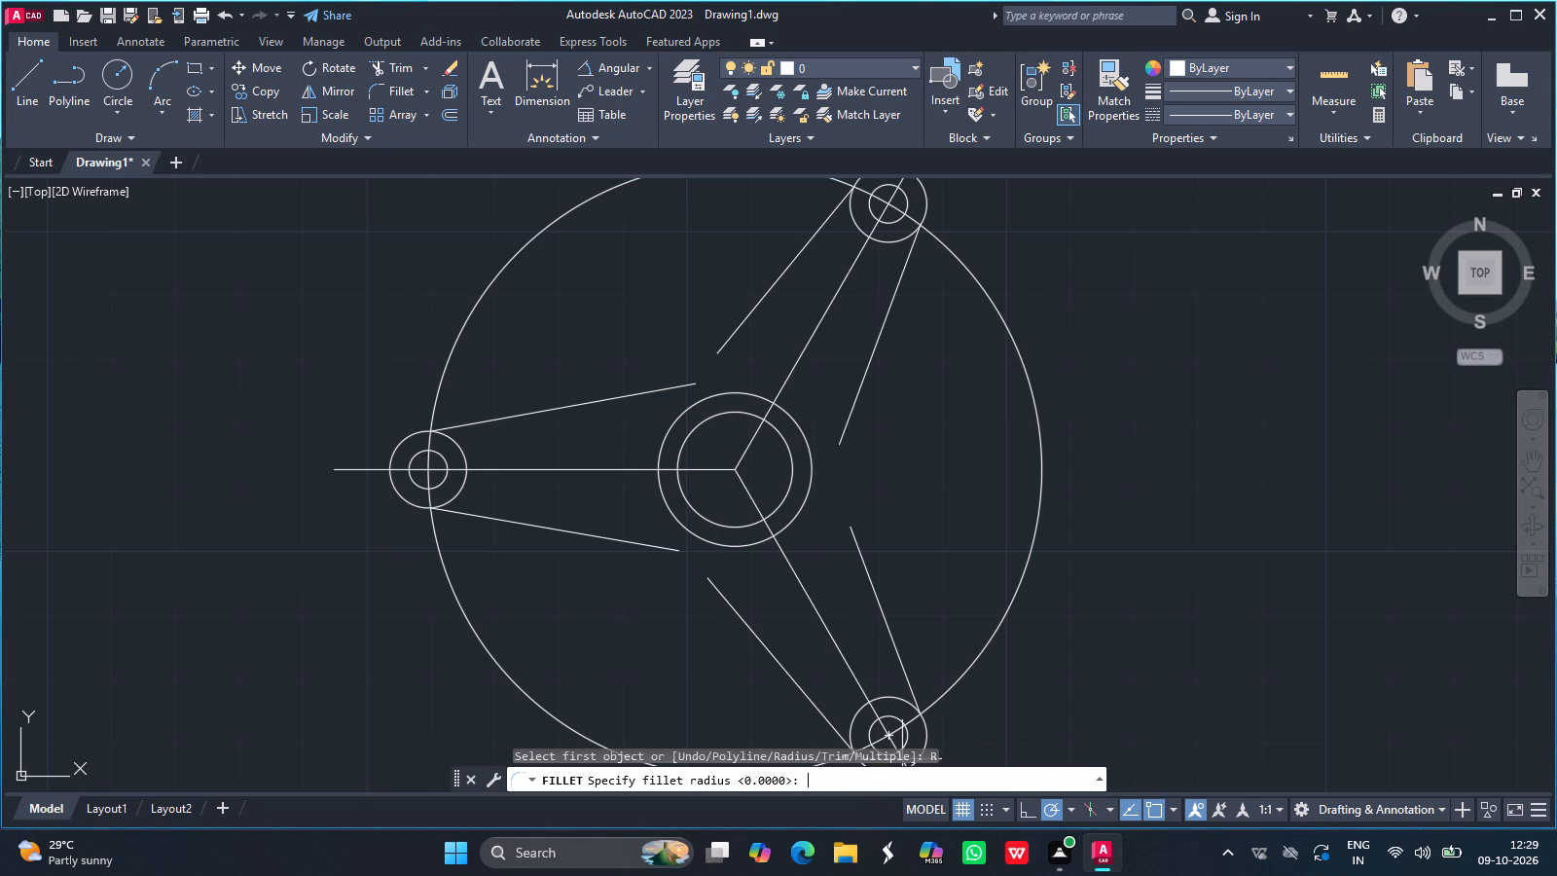
type("18")
key("Return")
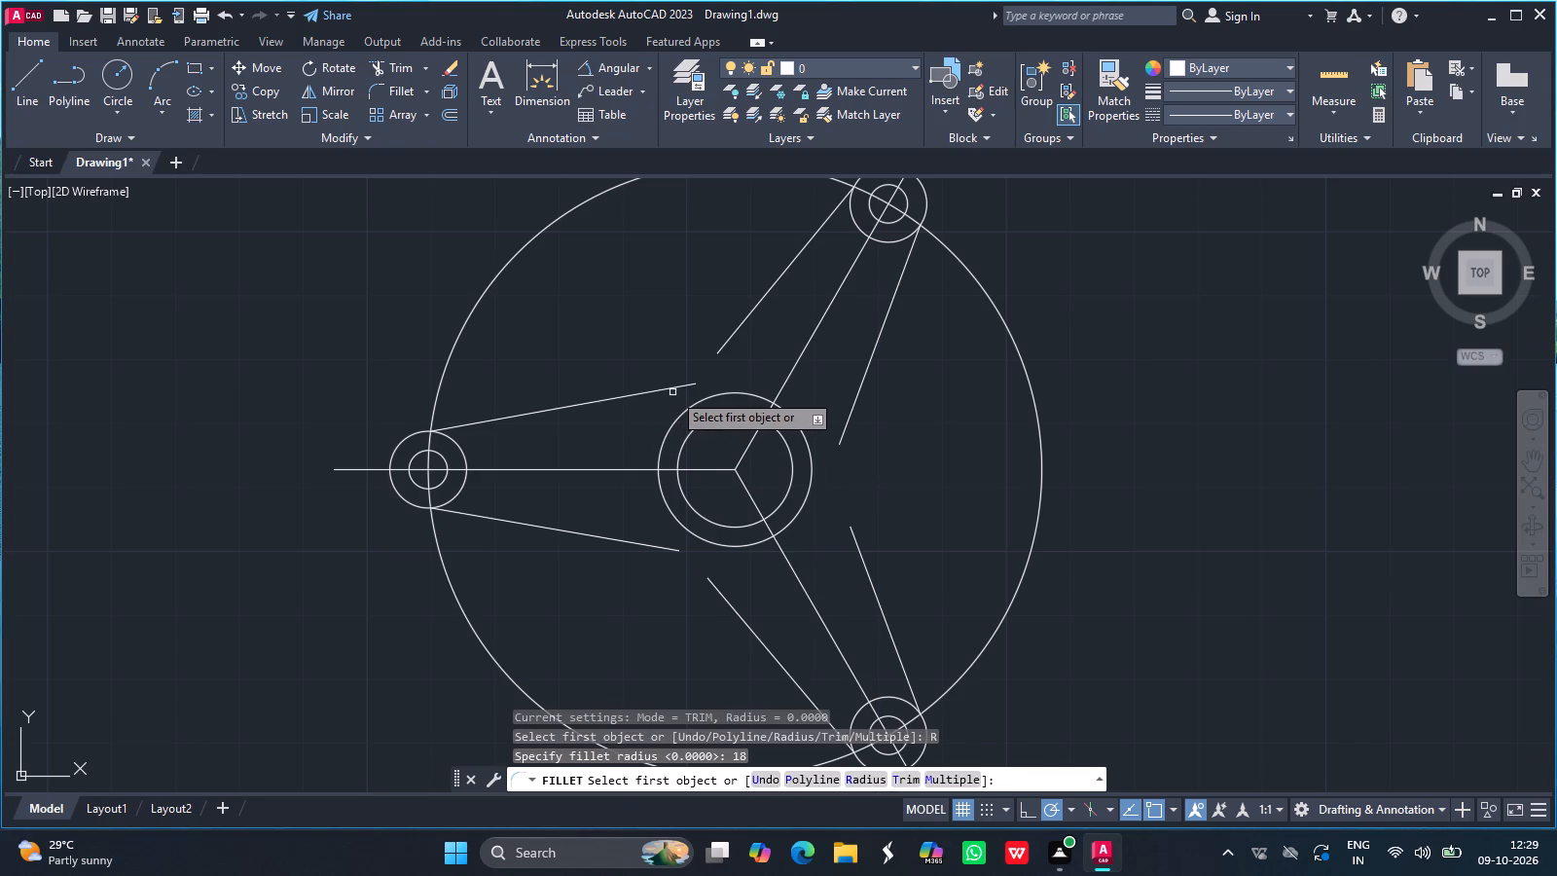
left_click_drag(670, 385, 719, 343)
left_click(731, 343)
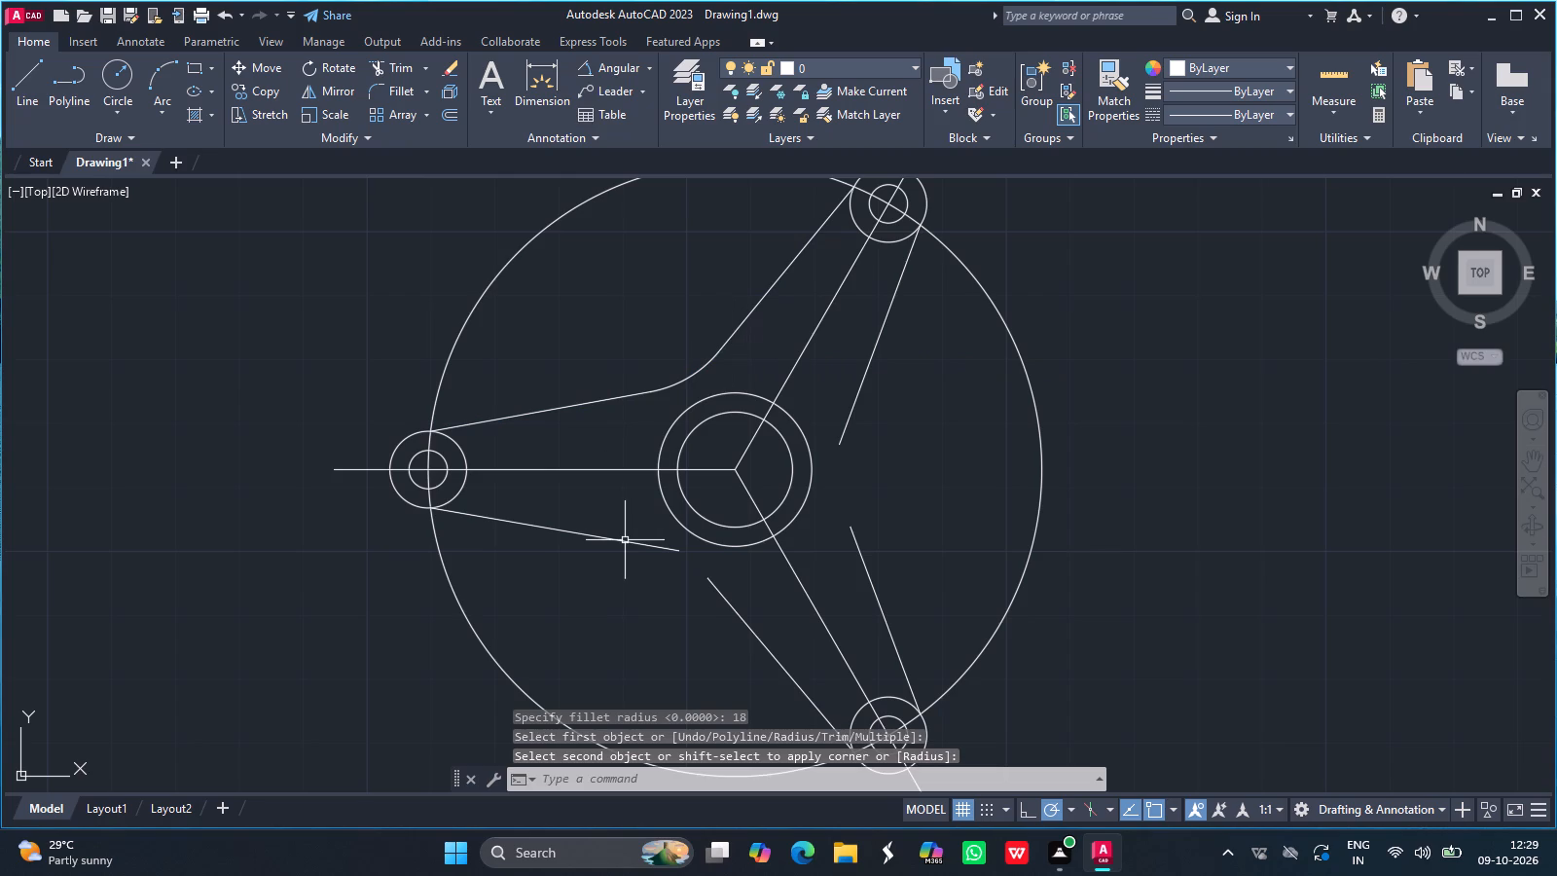
key("Return")
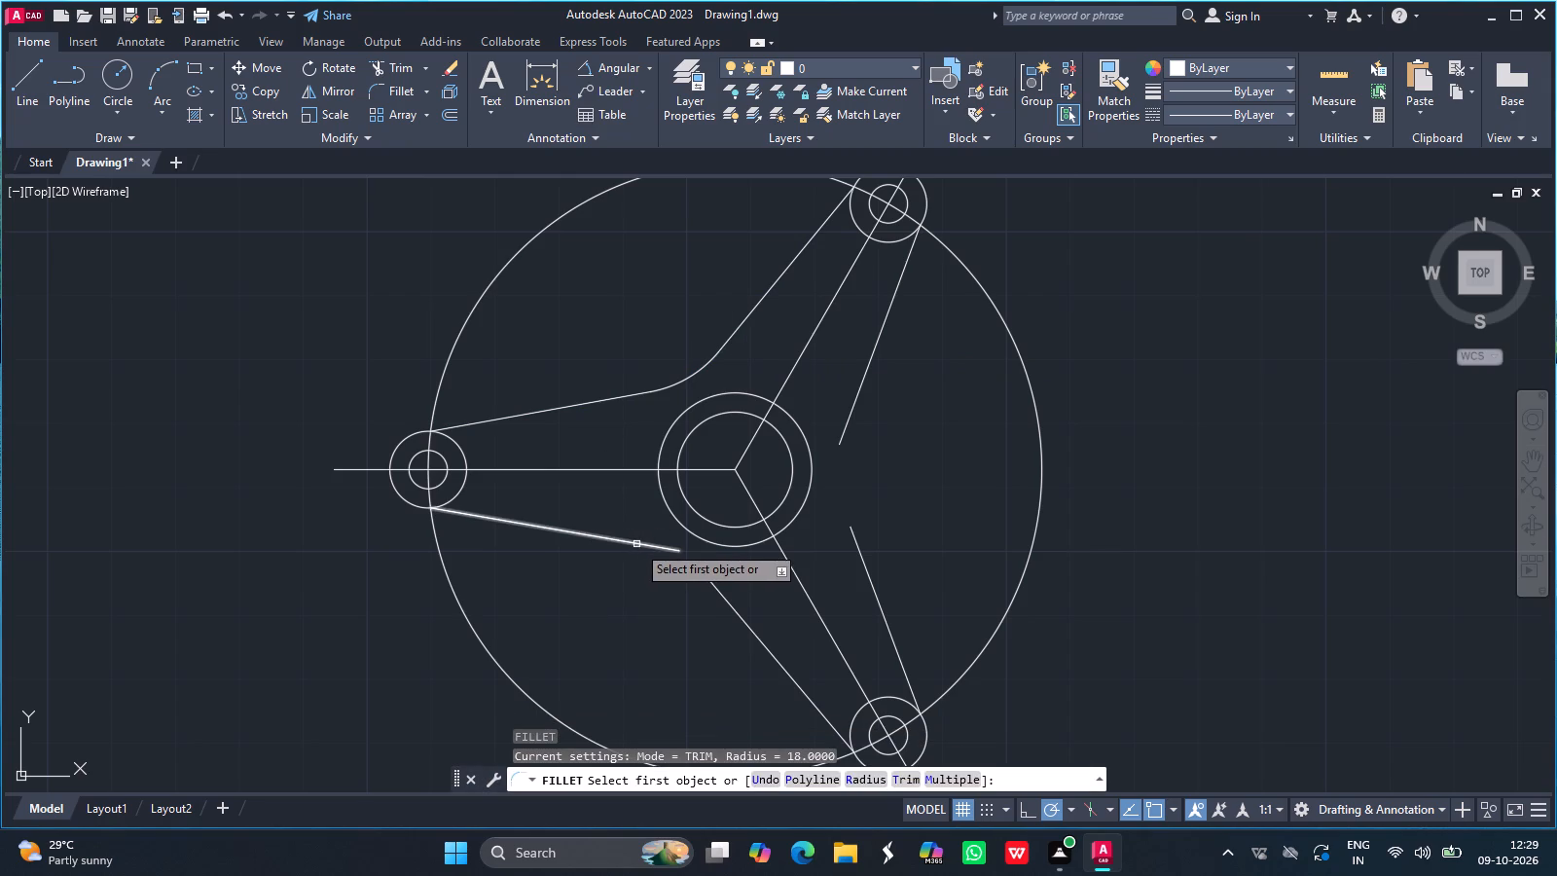
left_click_drag(636, 543, 726, 596)
left_click(726, 596)
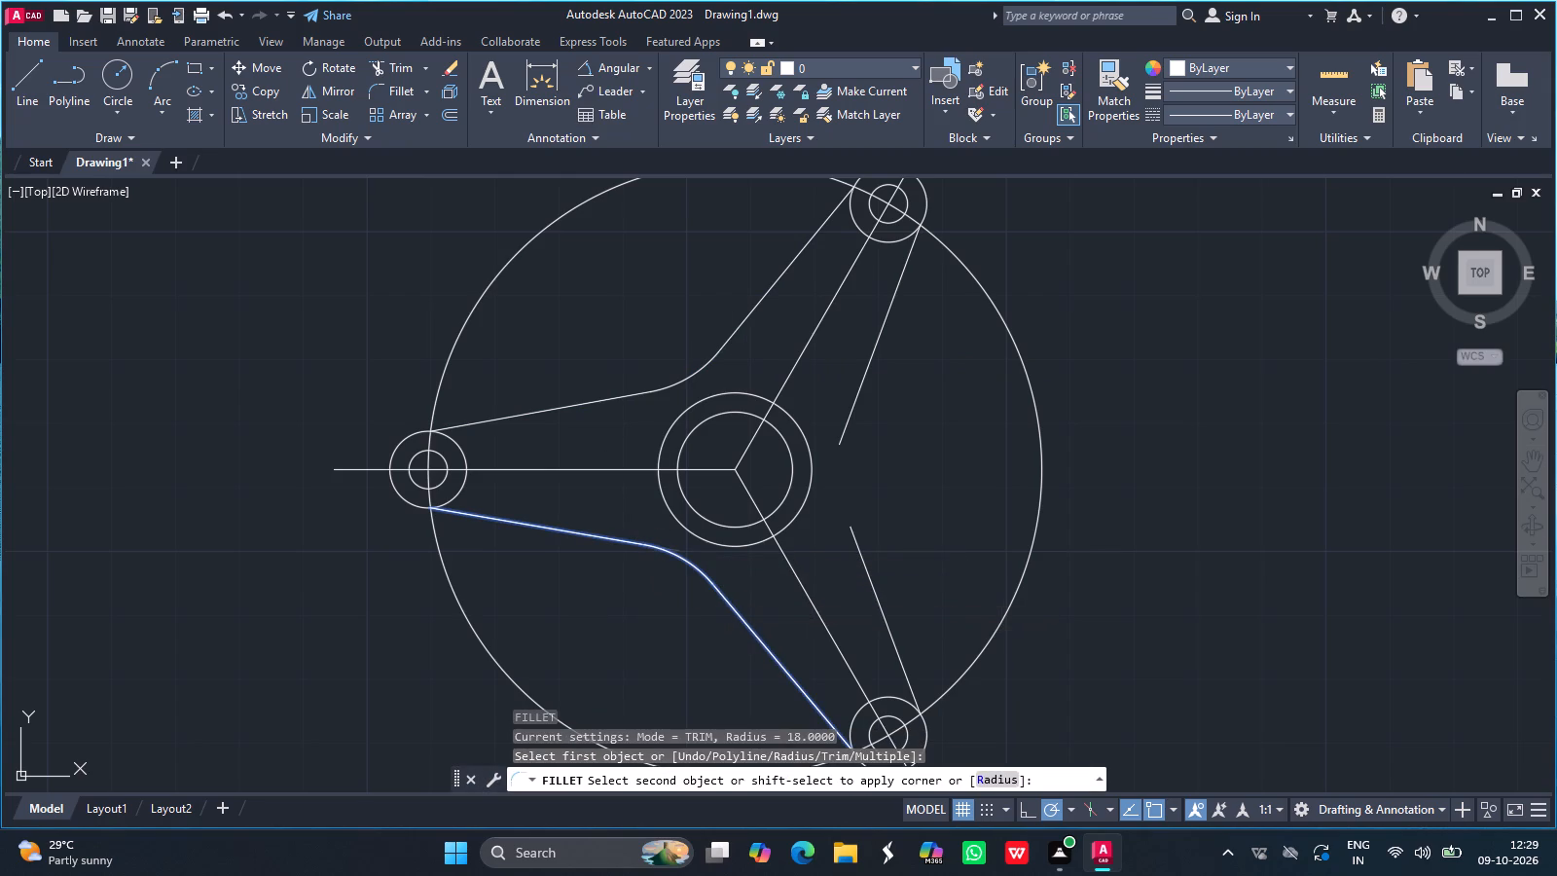
key("Return")
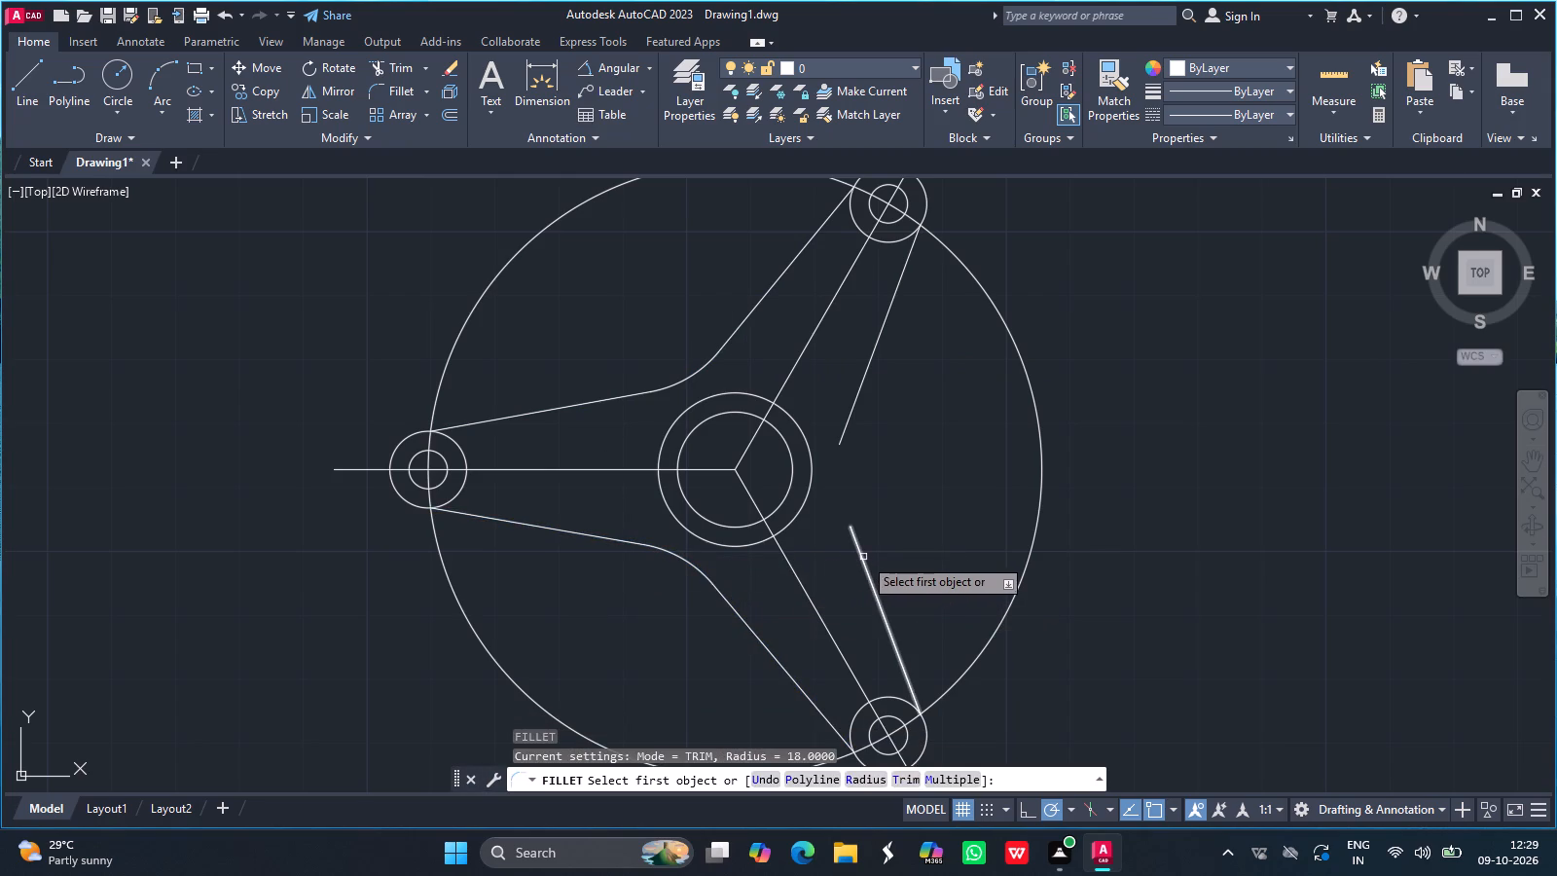
left_click_drag(863, 557, 850, 424)
left_click(850, 424)
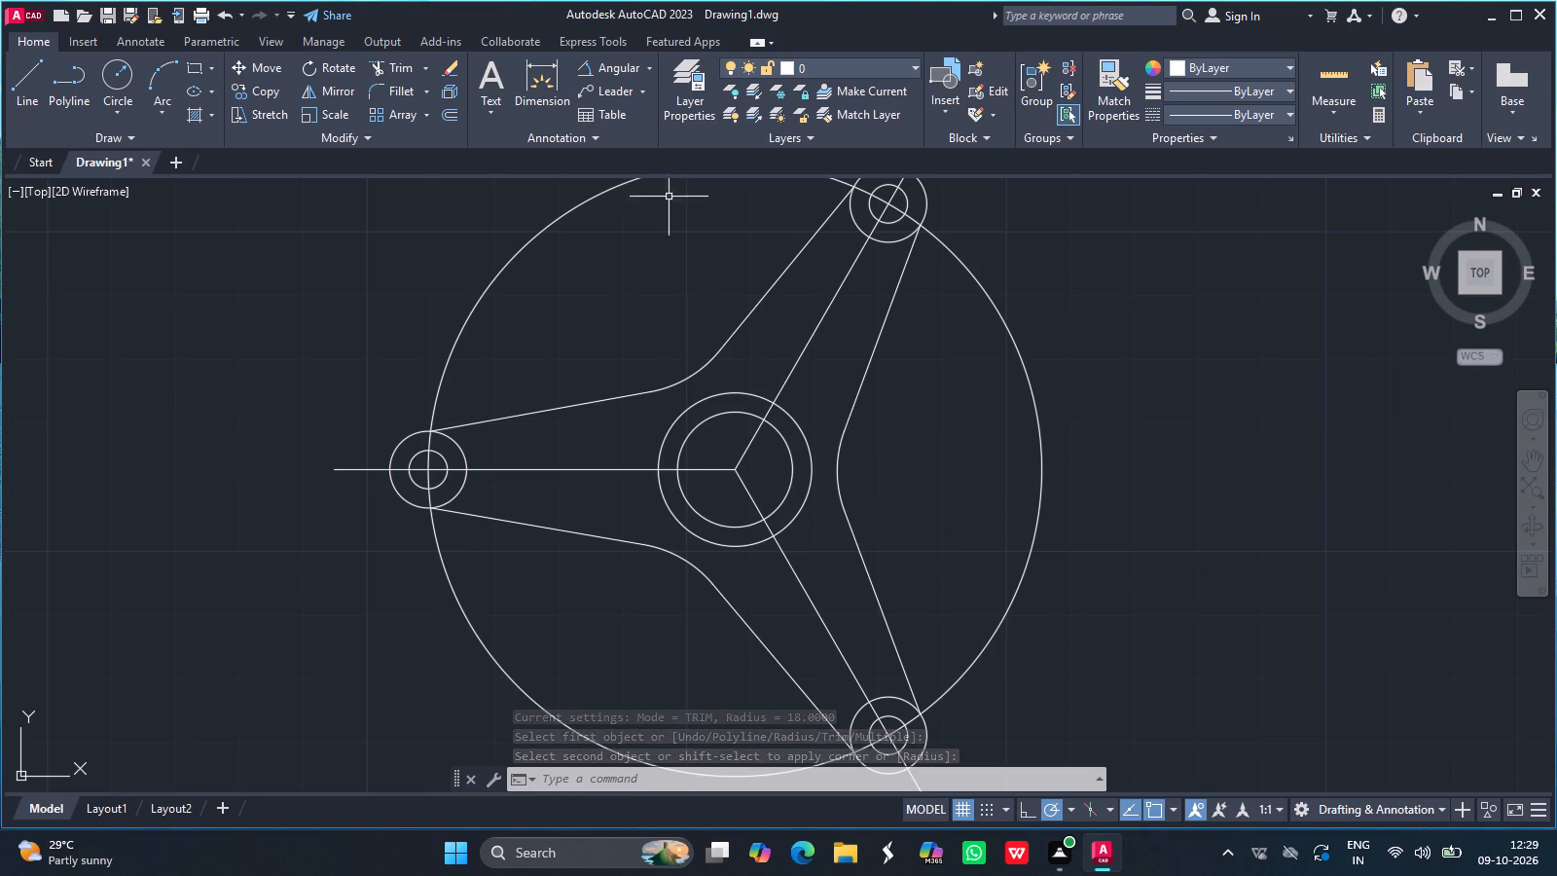
Offset both straight edges of the 60° arm inward by 3.
left_click(451, 107)
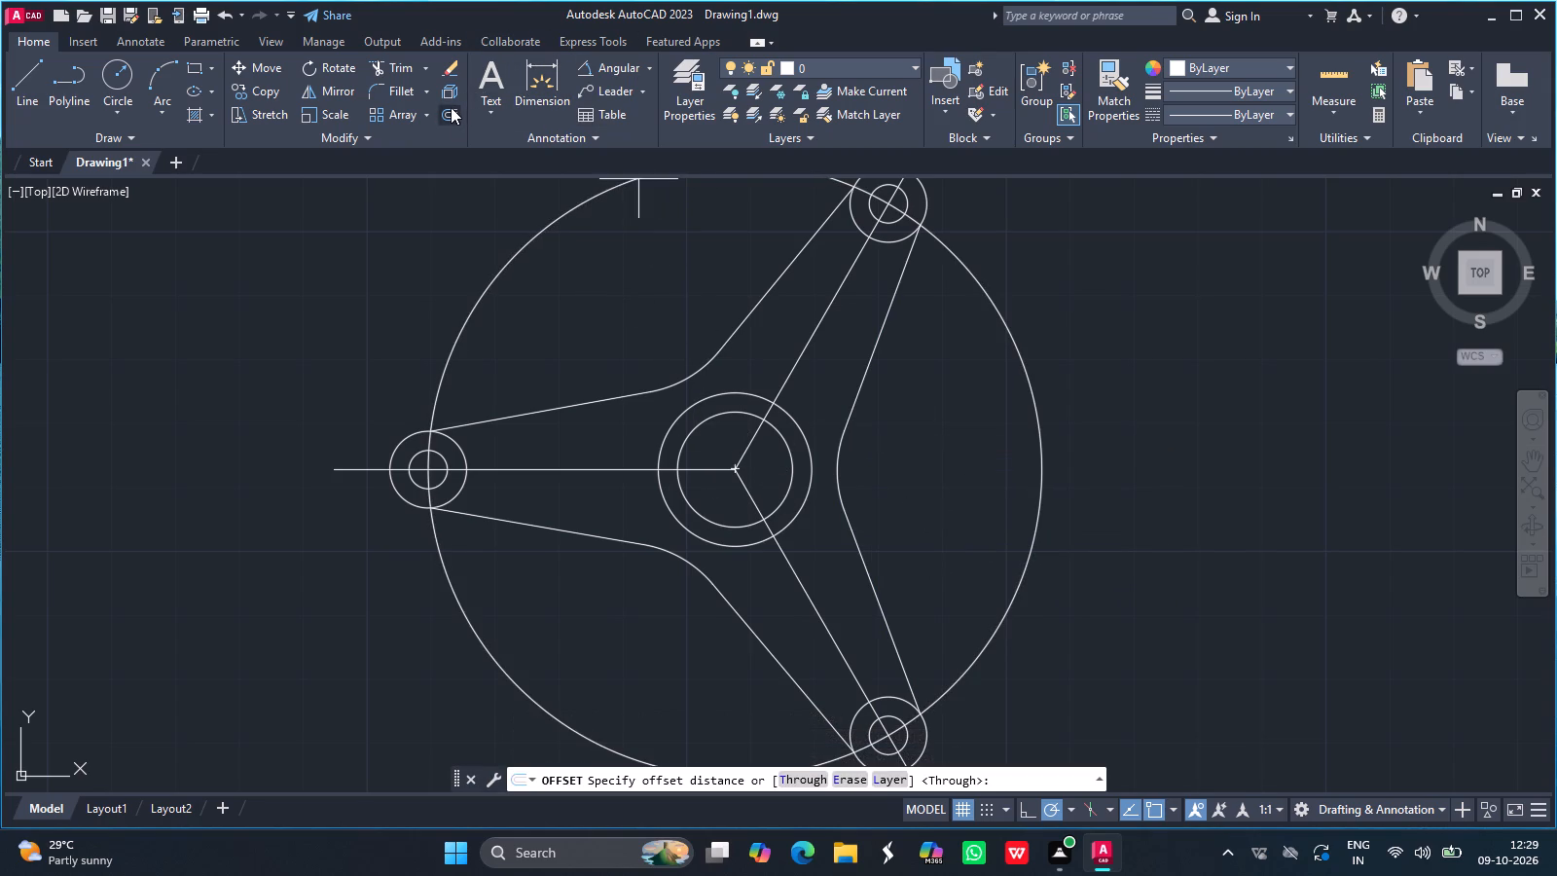
left_click(1025, 783)
key("3")
key("Return")
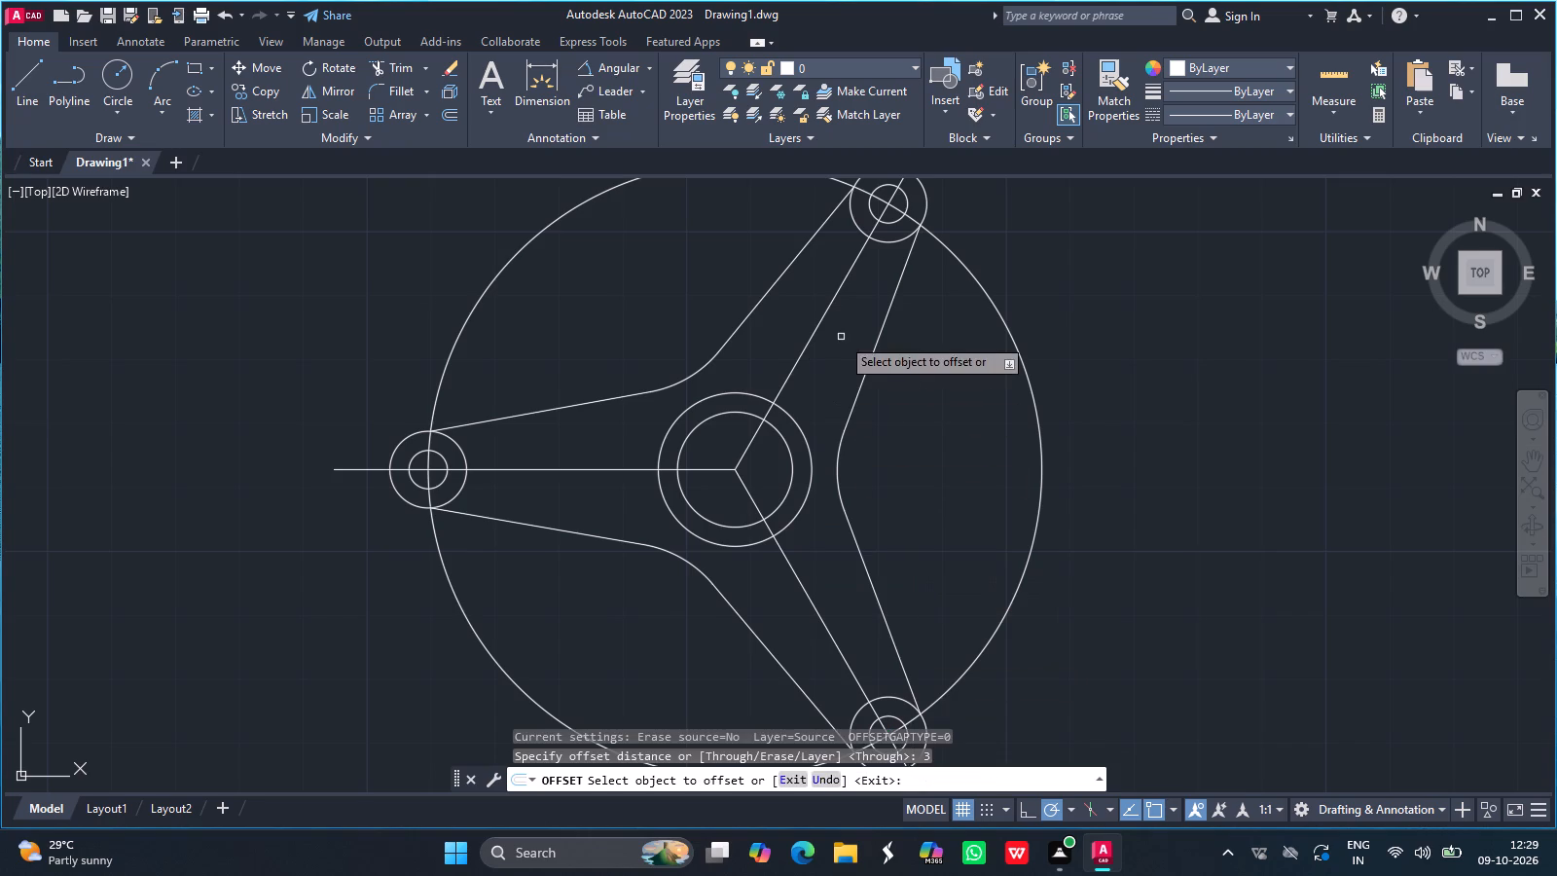
left_click_drag(777, 279, 798, 312)
left_click(798, 312)
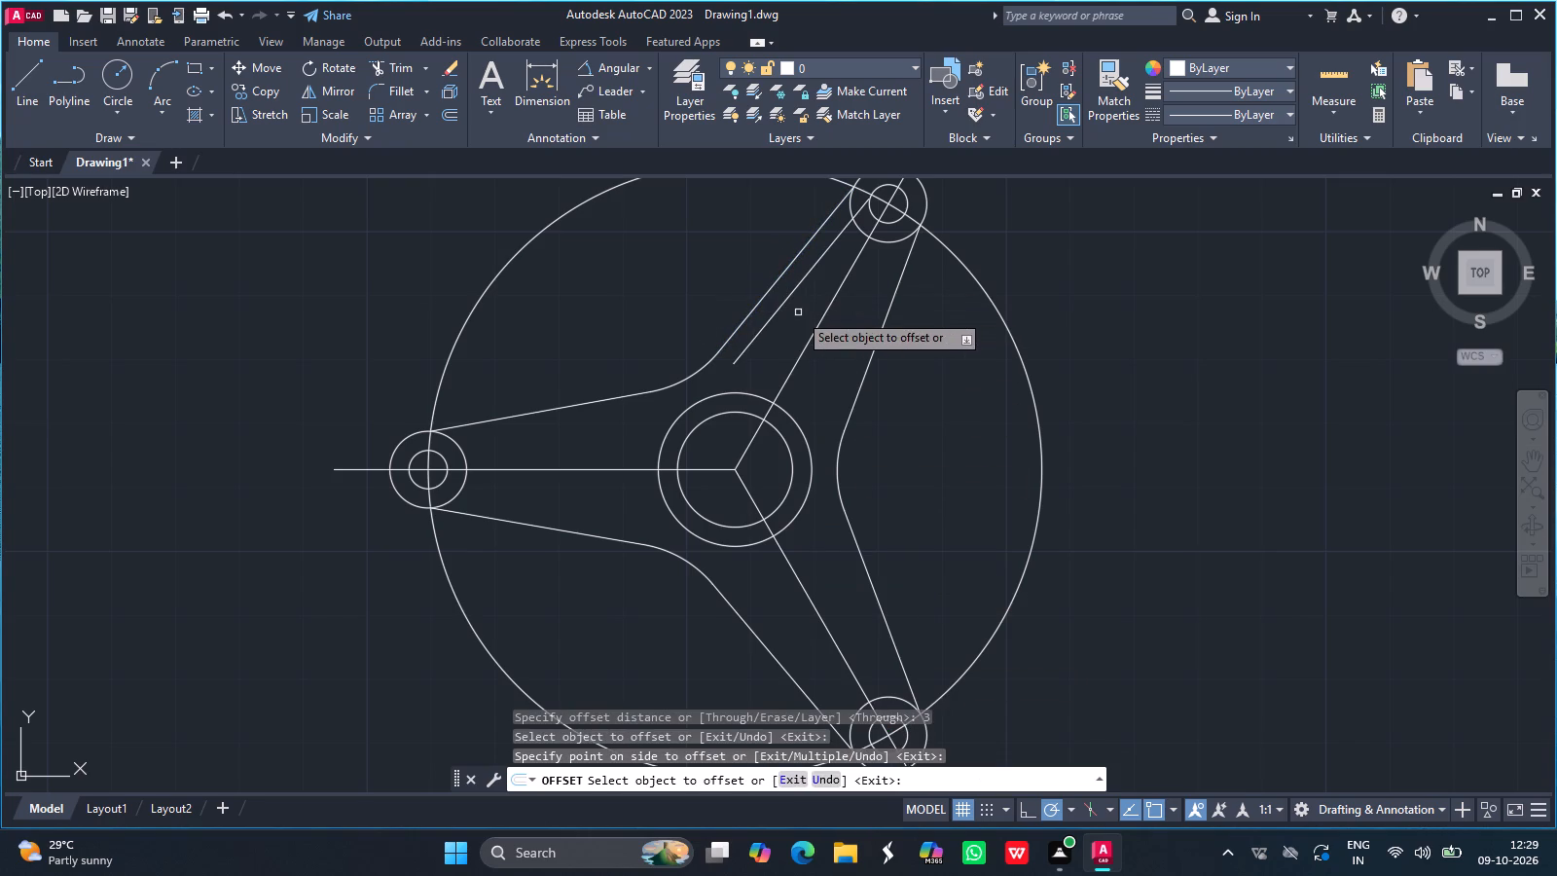
left_click_drag(878, 347, 851, 333)
left_click(851, 333)
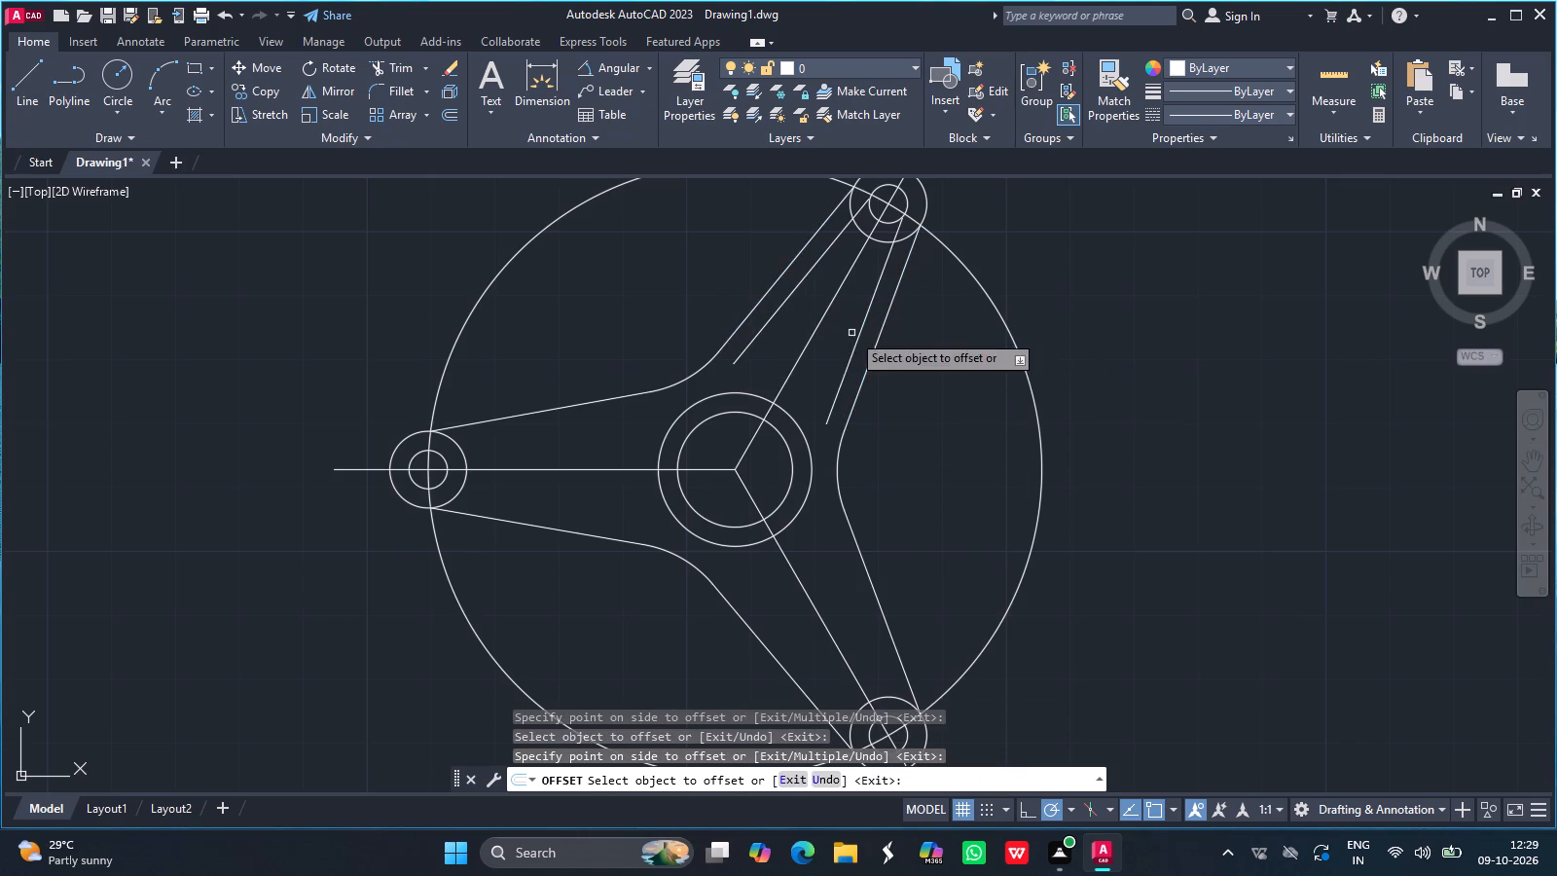
Offset both straight edges of the 180° arm inward by 3.
left_click_drag(553, 407, 562, 441)
left_click_drag(562, 441, 537, 527)
left_click_drag(537, 527, 551, 500)
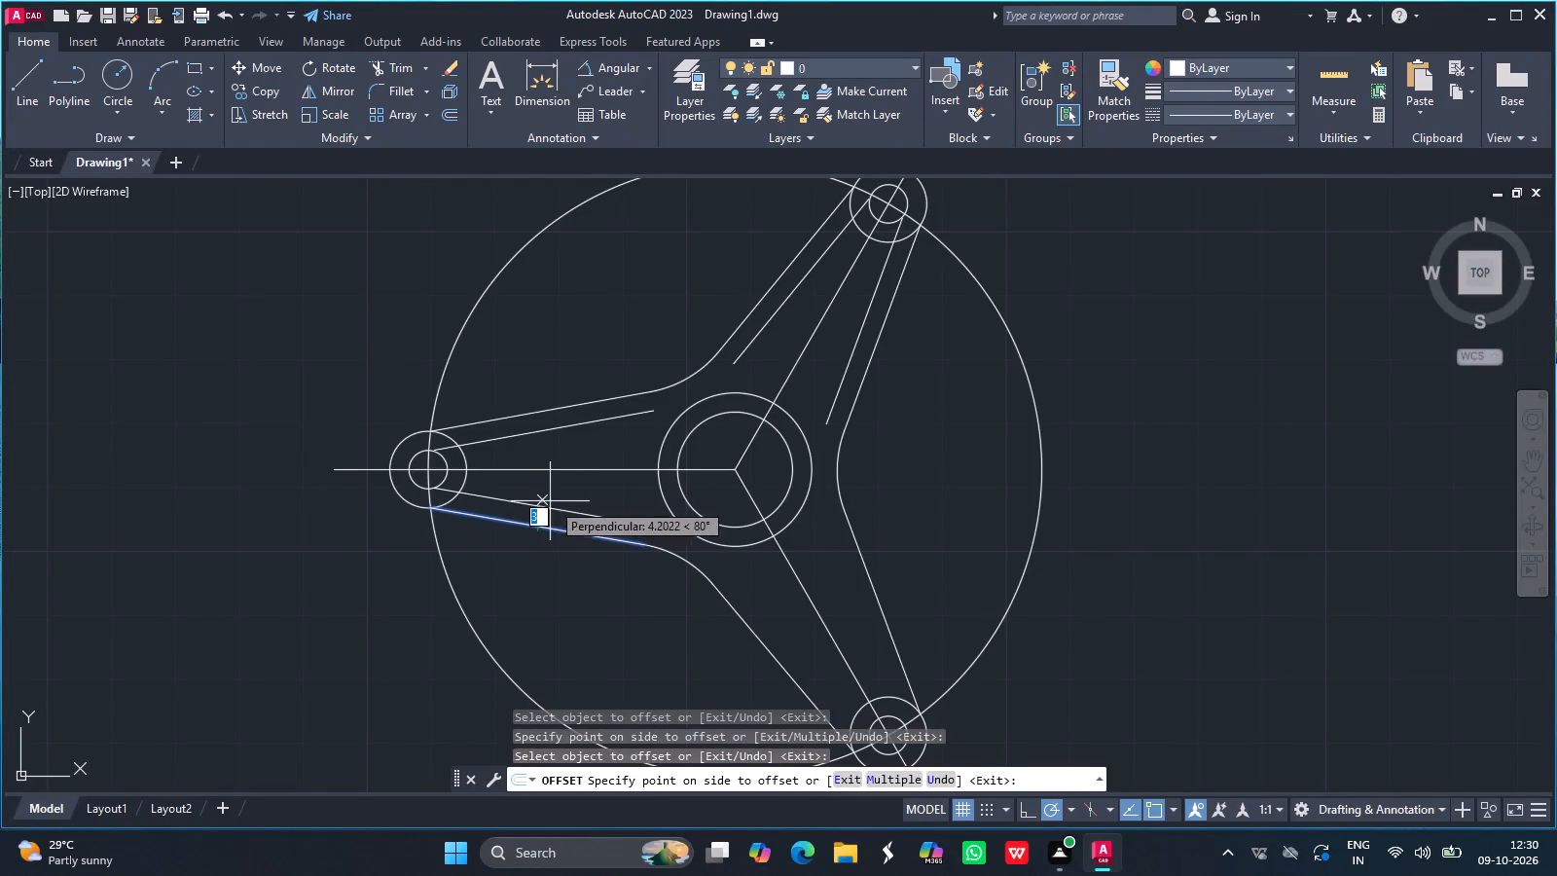
left_click(551, 500)
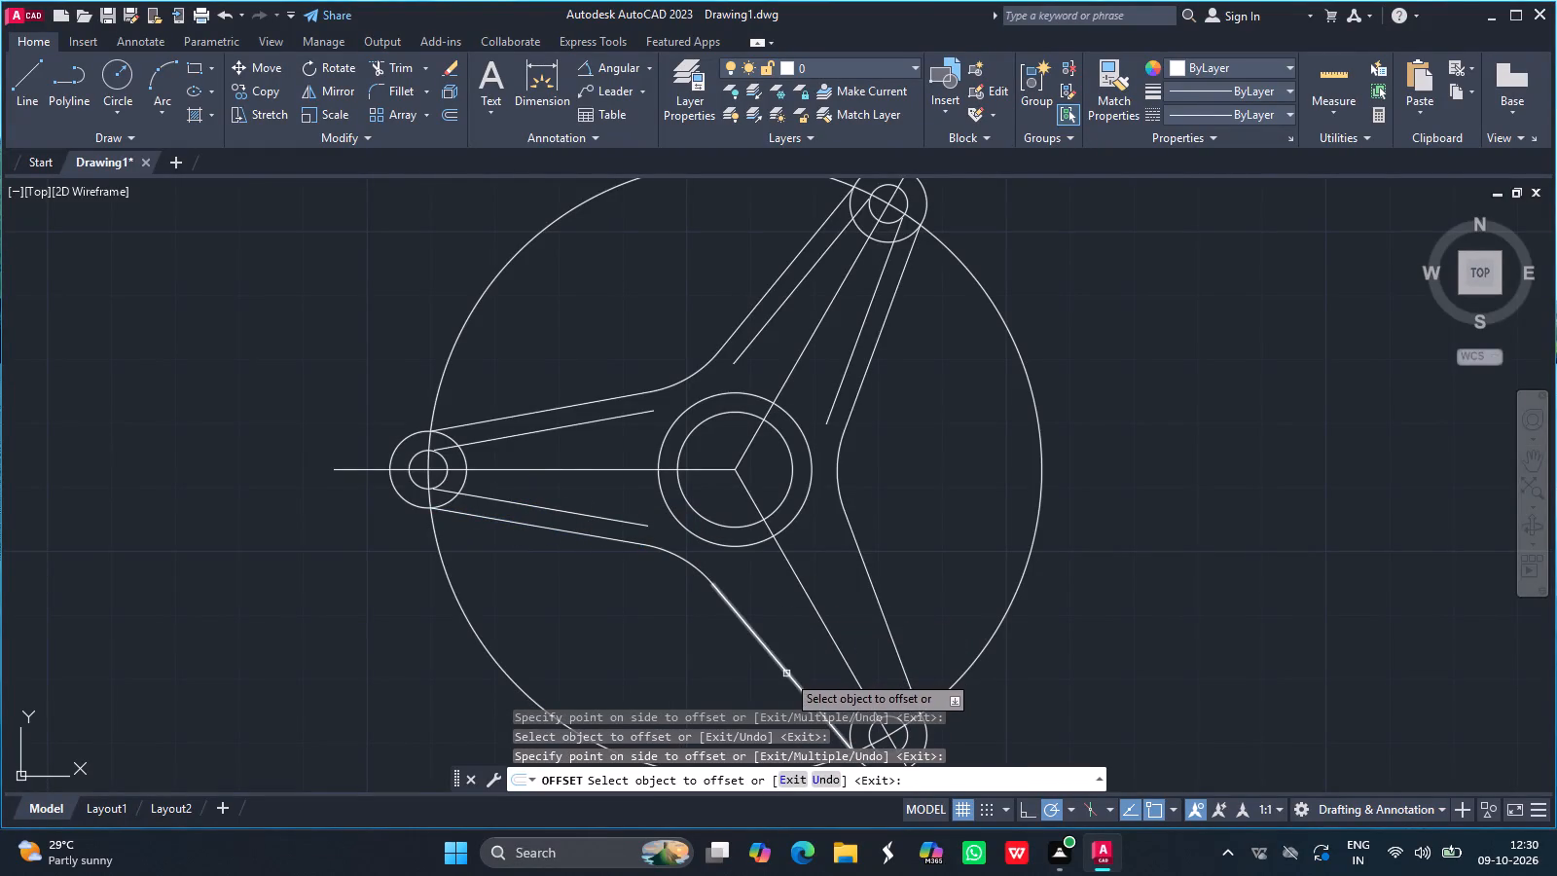
Offset both straight edges of the 300° arm inward by 3.
left_click_drag(786, 675, 817, 656)
left_click(817, 656)
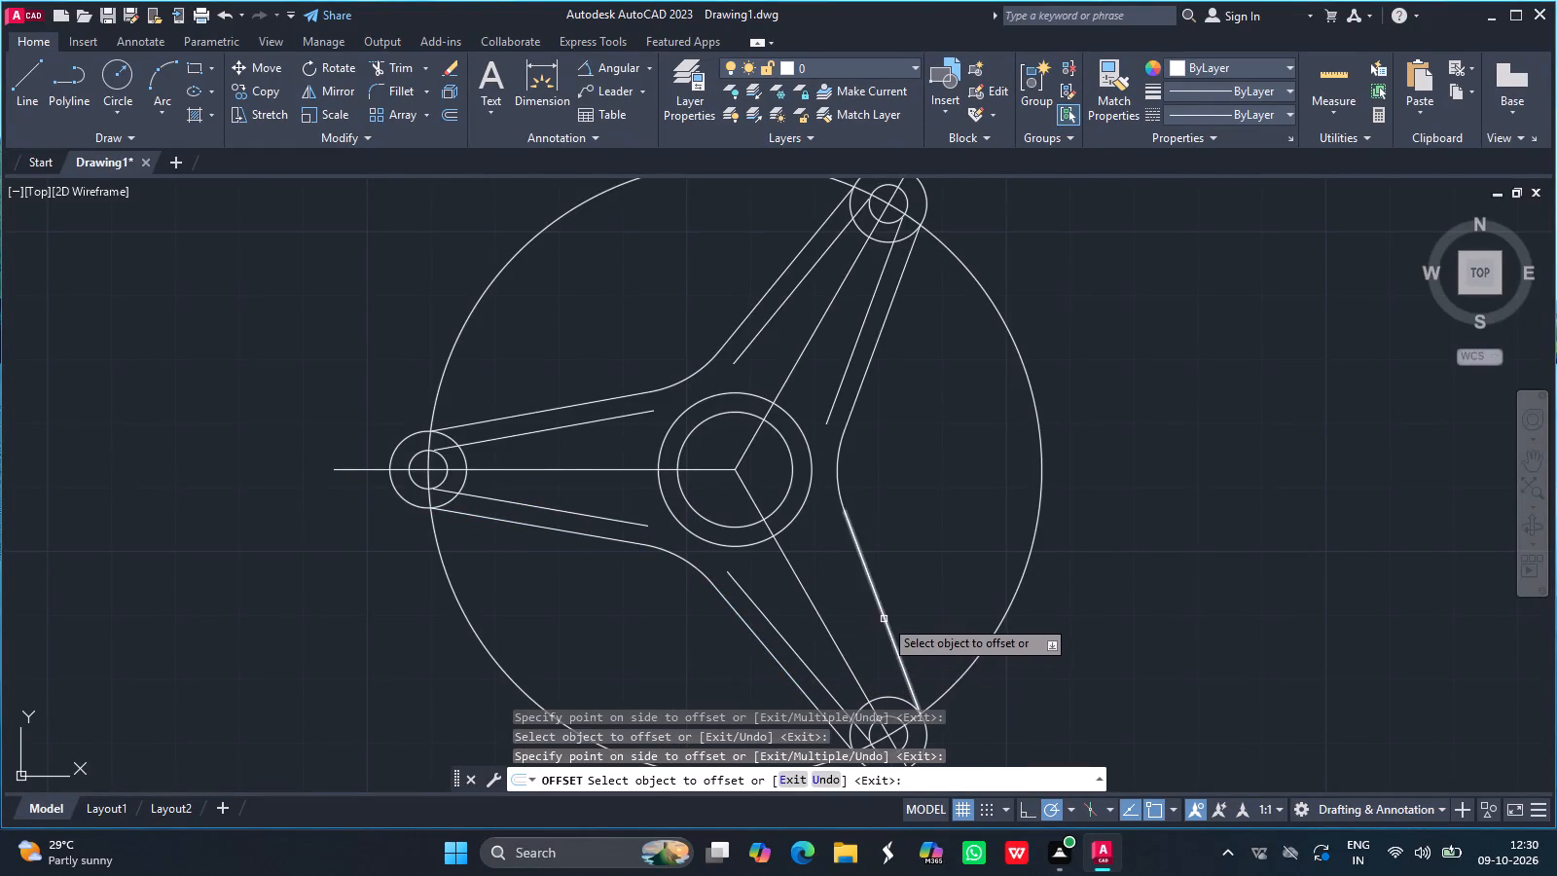
left_click_drag(884, 618, 846, 639)
left_click(846, 639)
key("Return")
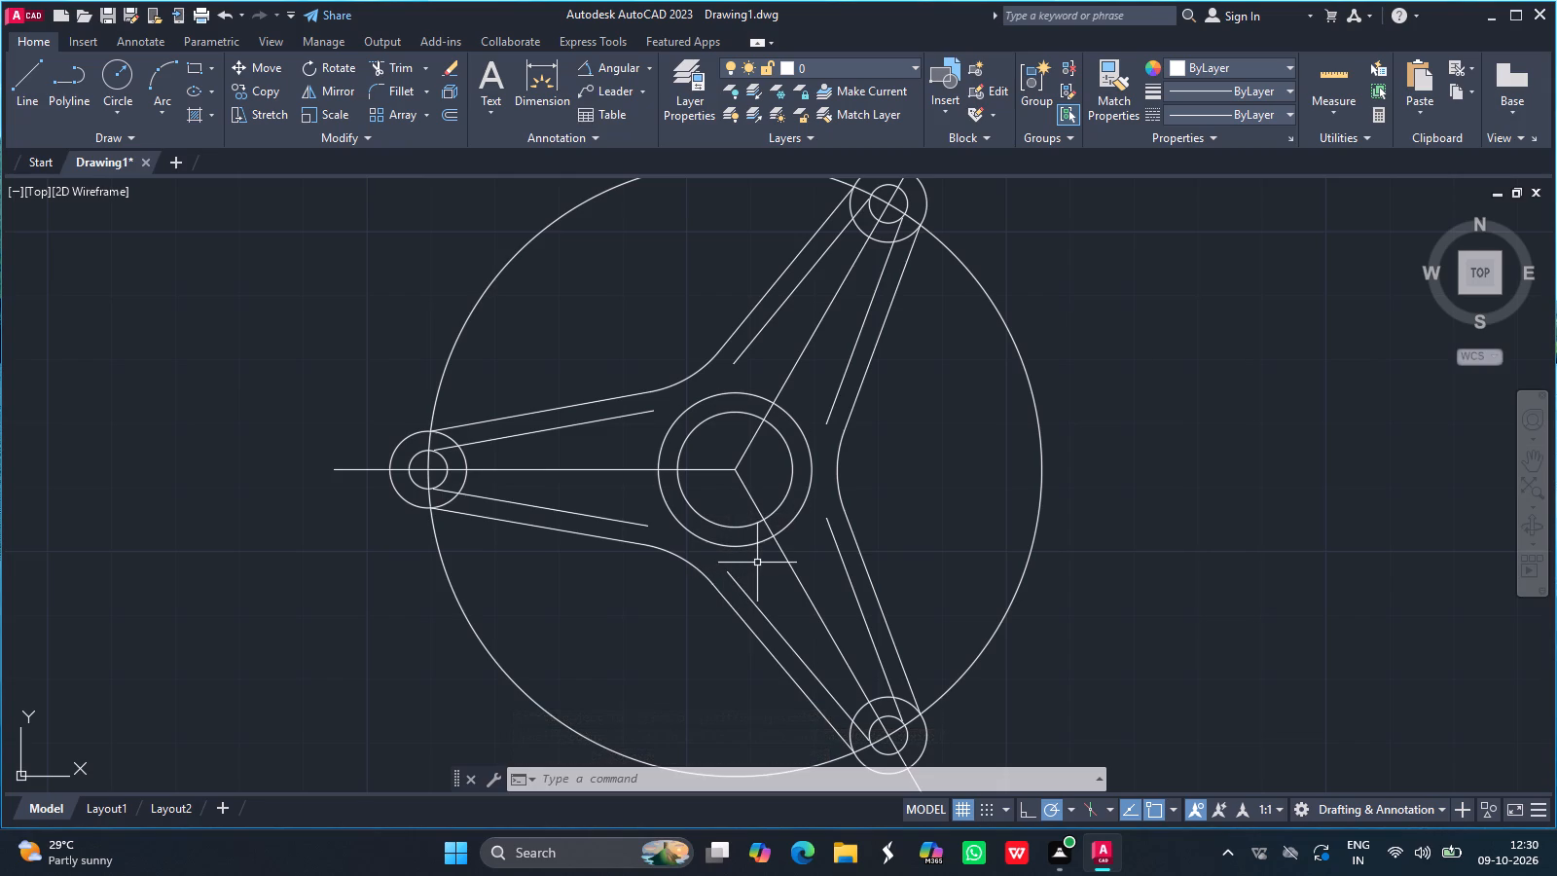
Extend the hub-side ends of all six inner offset lines to the hub's outer circle.
type("ex")
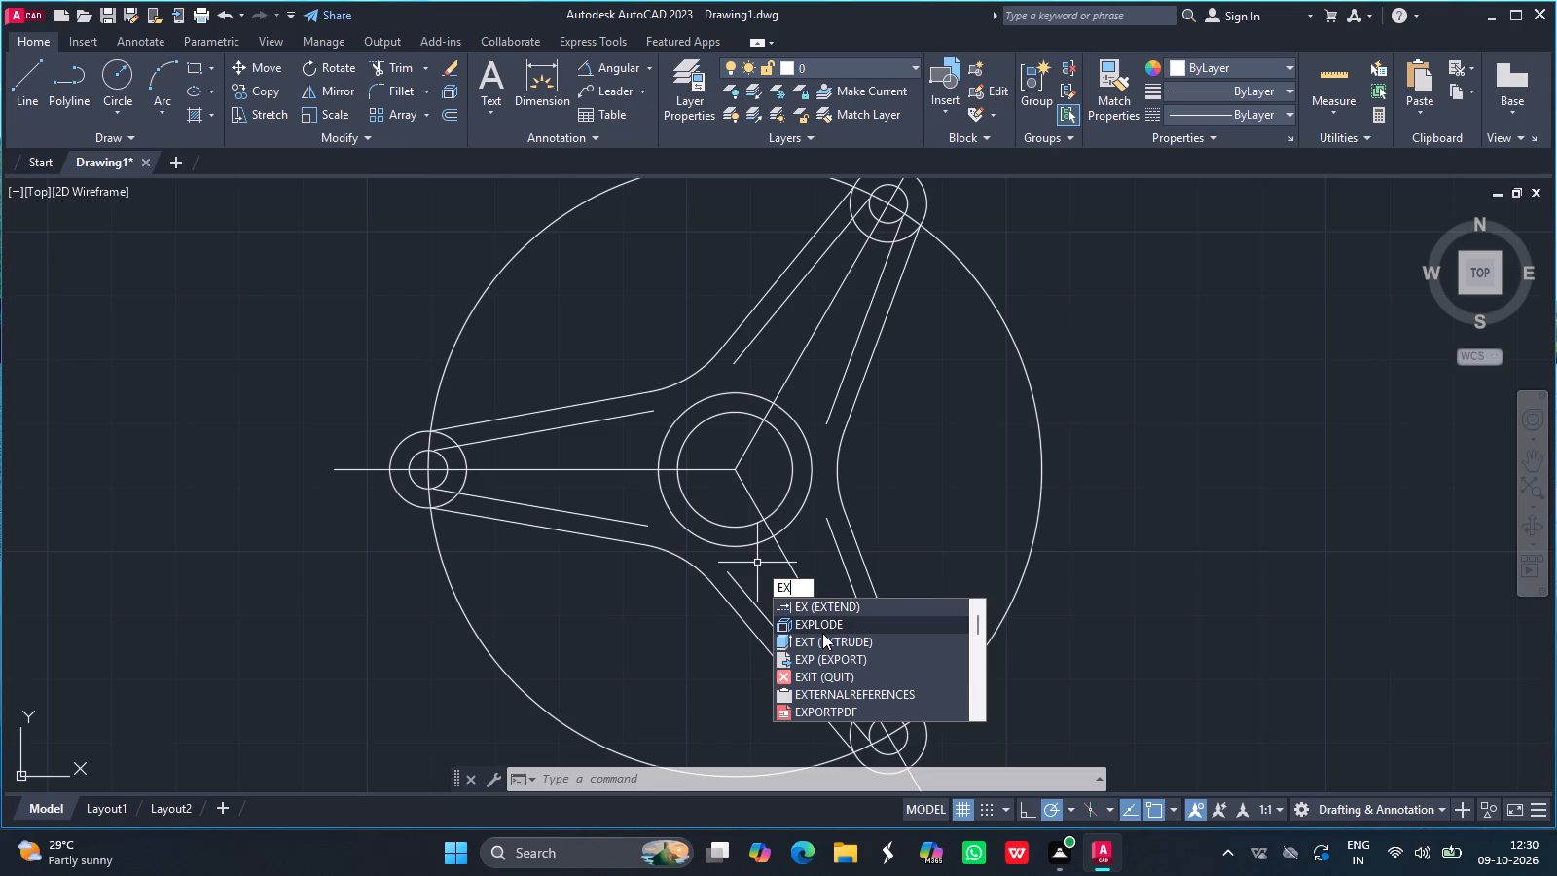
left_click(814, 607)
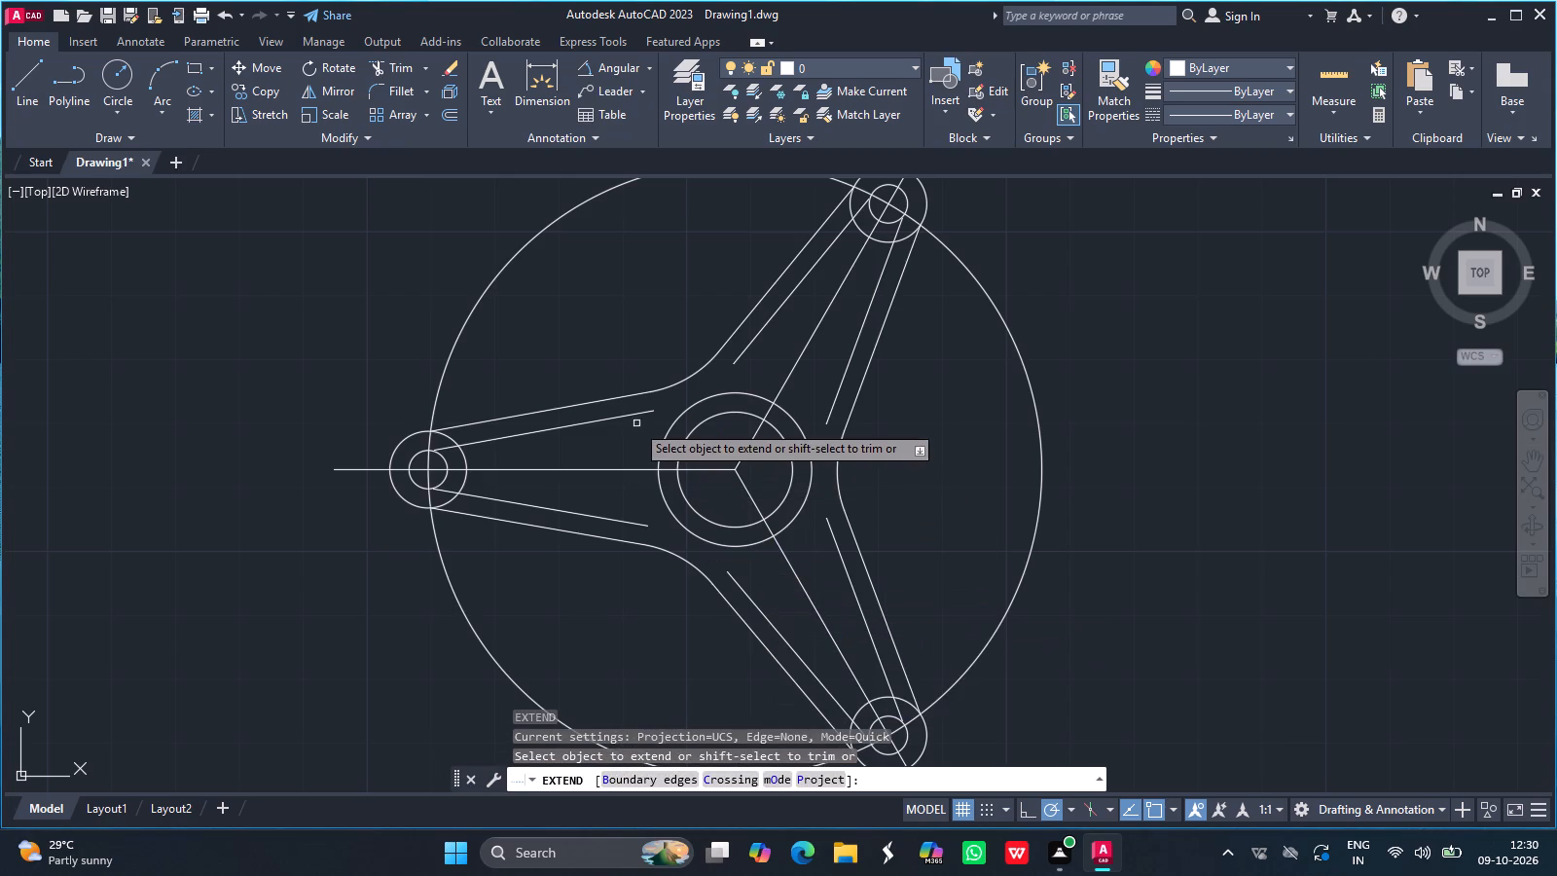
left_click_drag(650, 413, 631, 516)
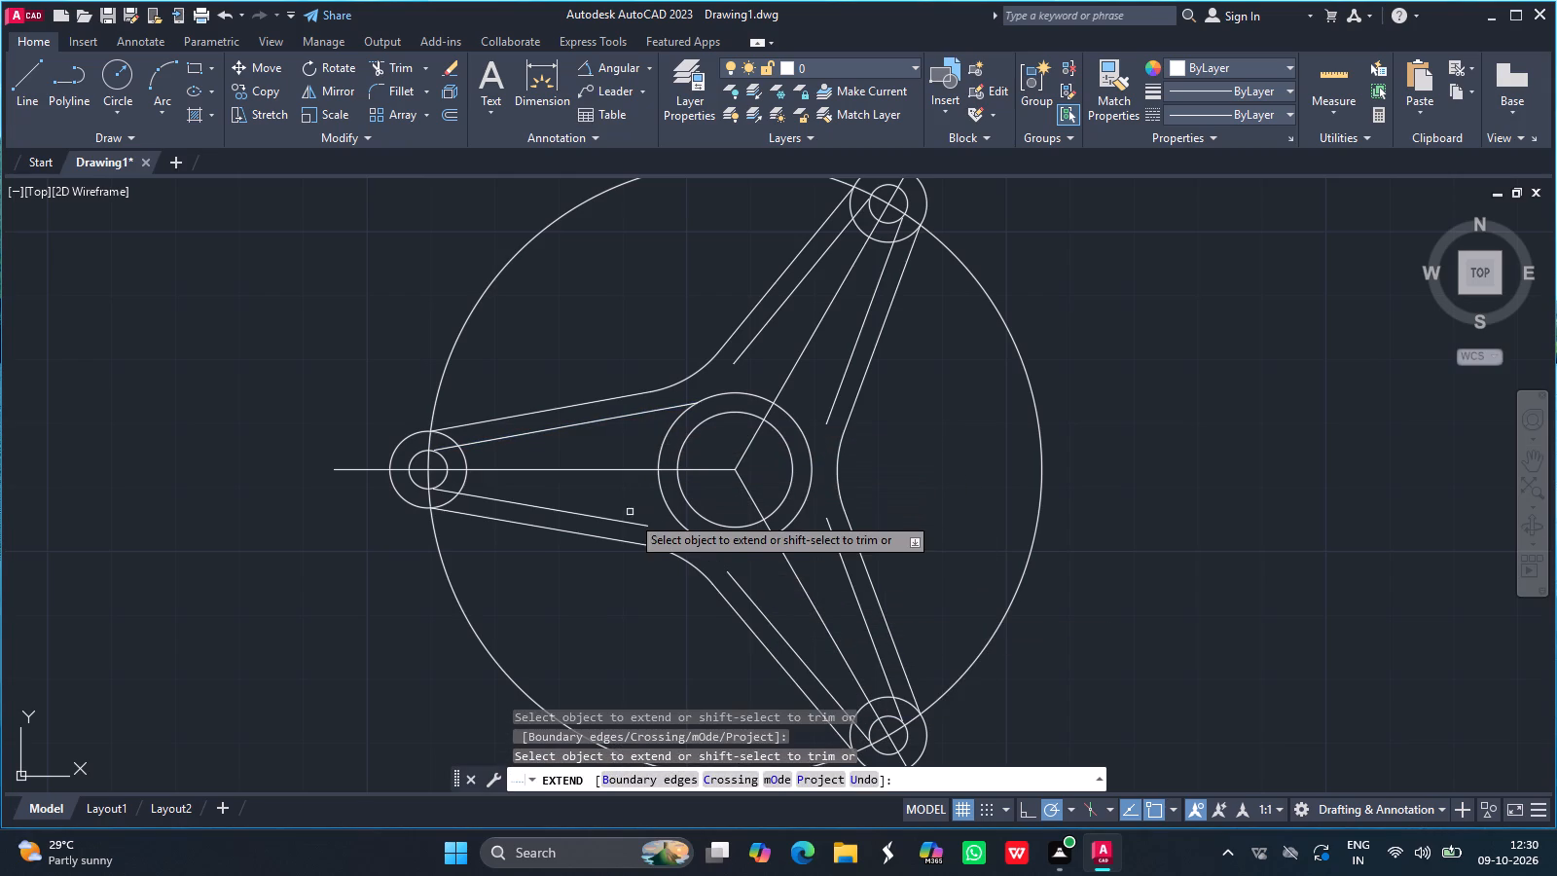
left_click_drag(631, 516, 643, 528)
left_click(643, 528)
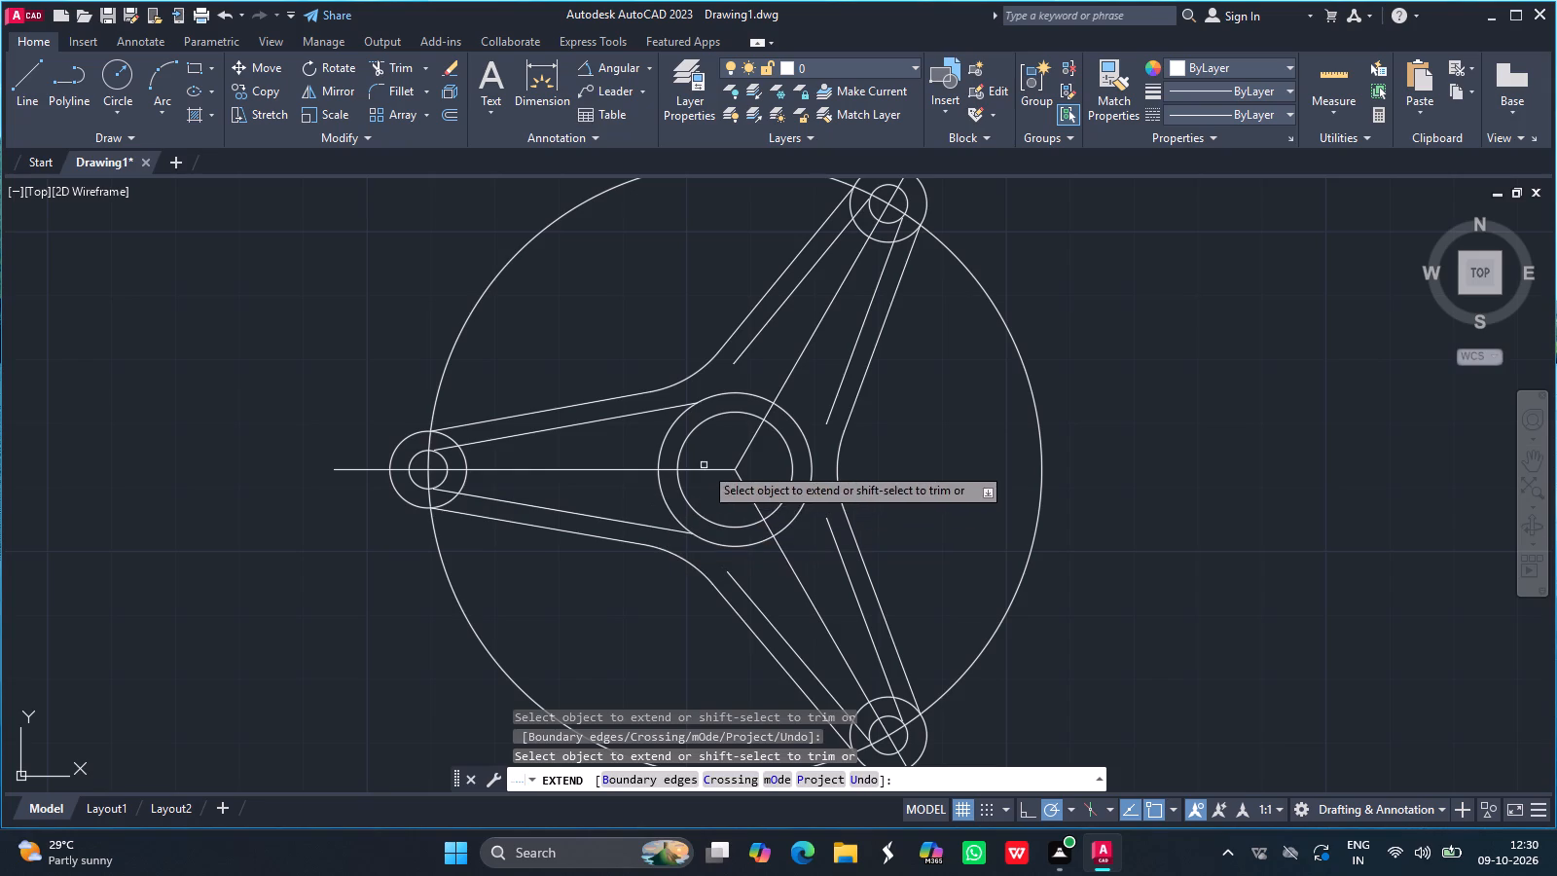
left_click(762, 330)
left_click(830, 407)
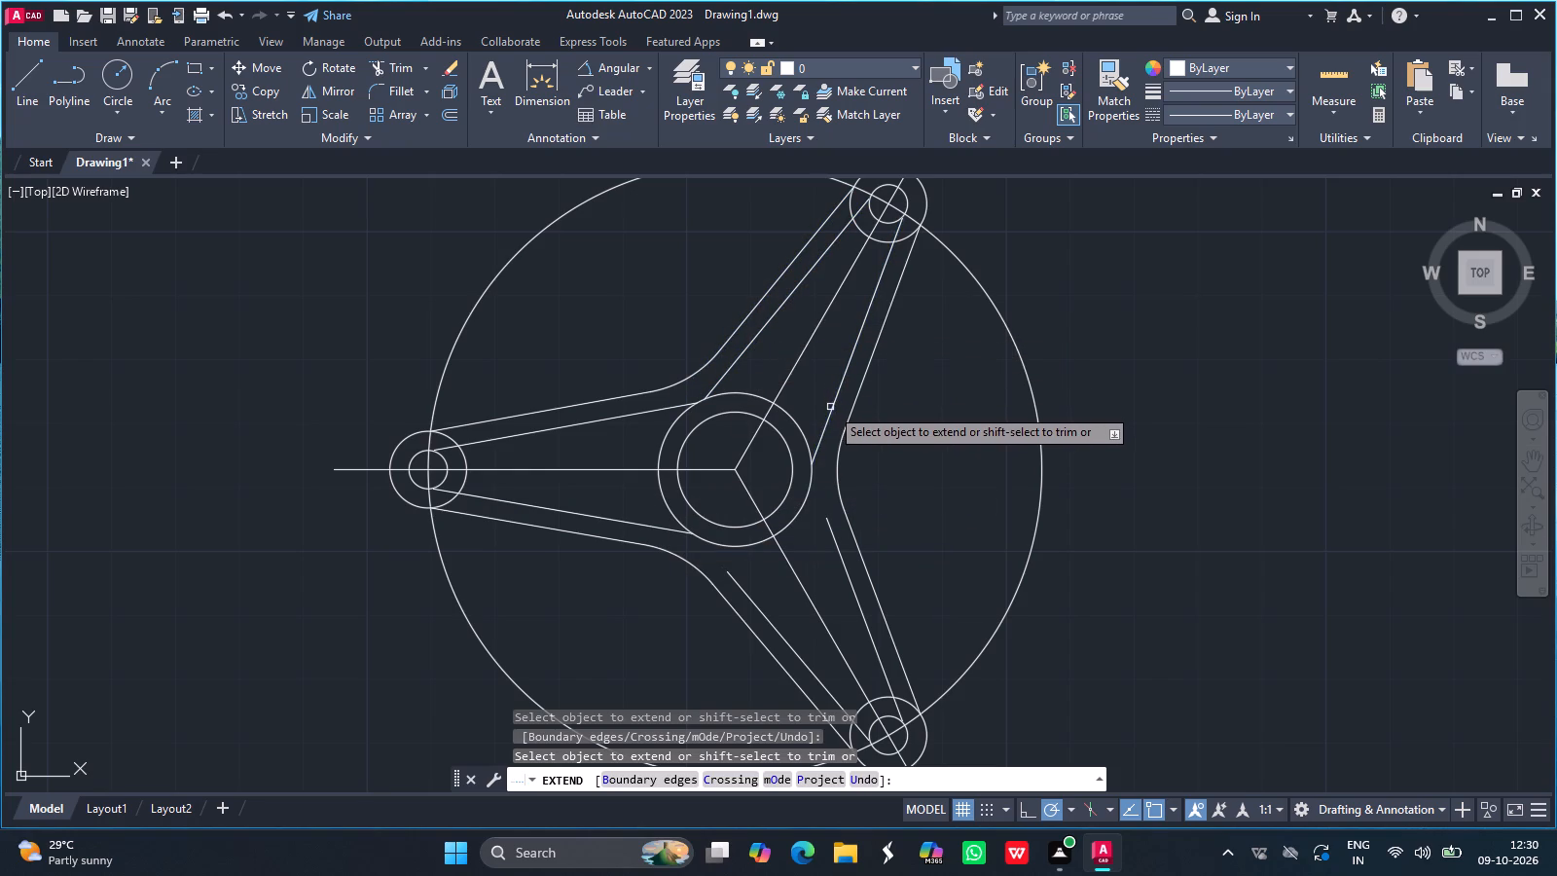
left_click_drag(829, 522, 744, 595)
left_click(744, 595)
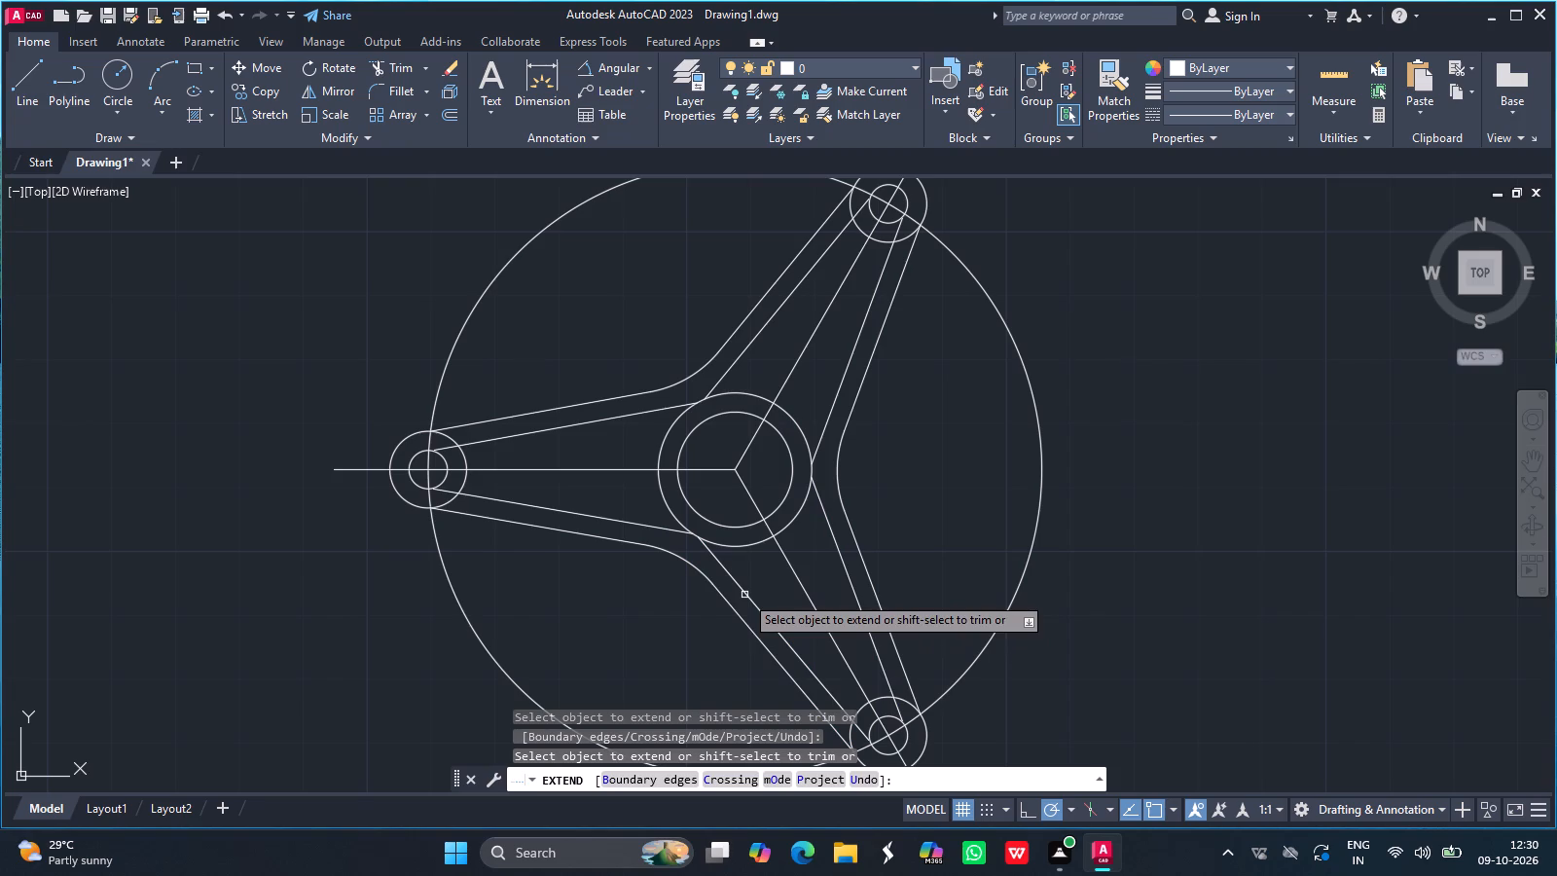
key("Return")
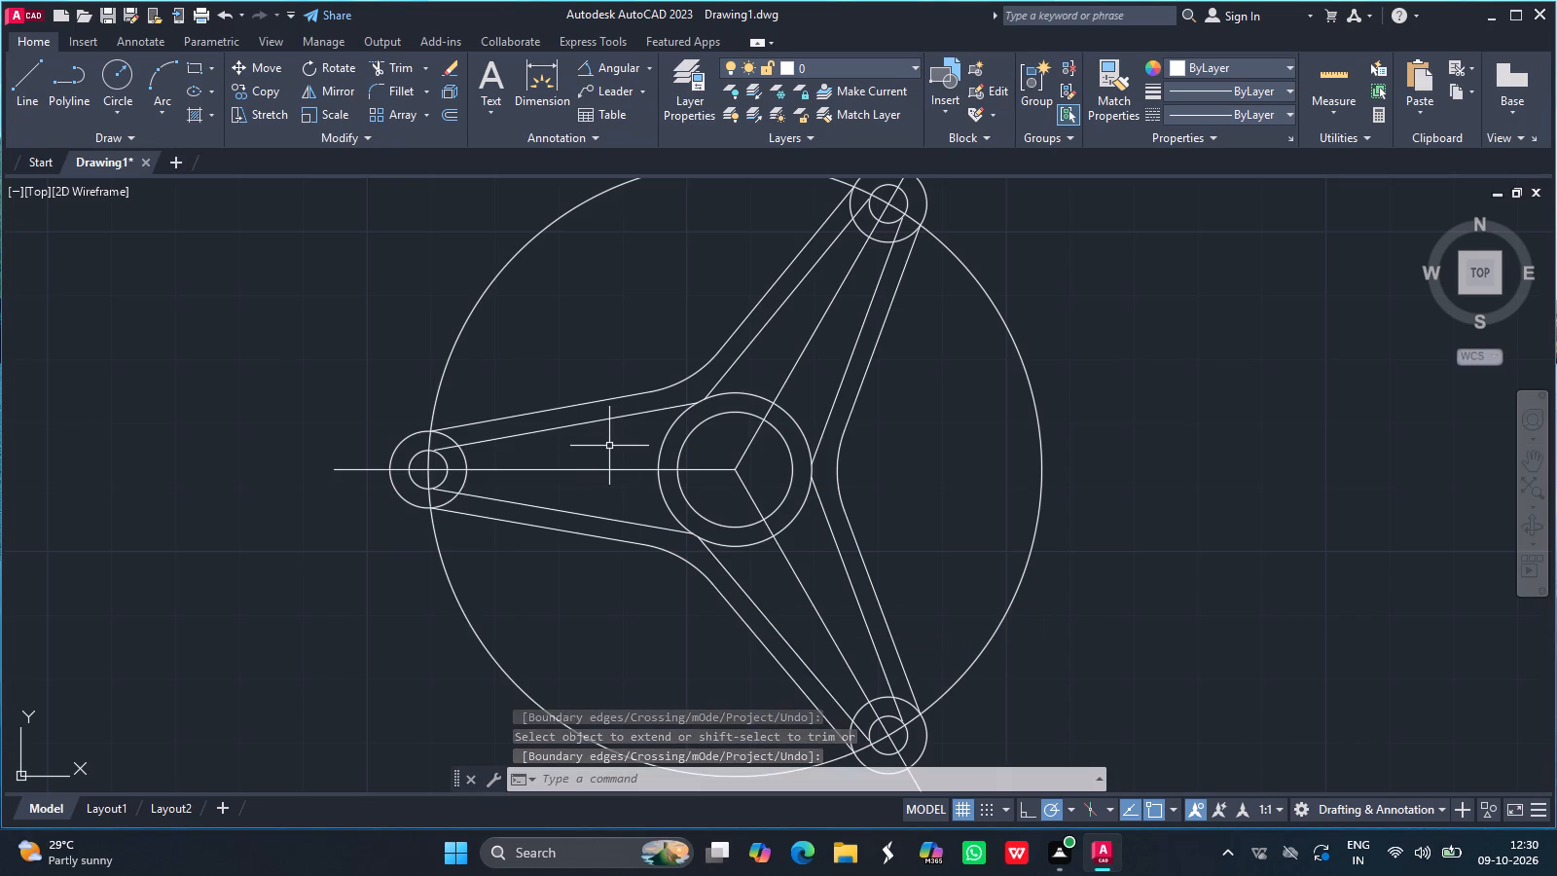
Fillet both inner lines of the 180° arm to the hub's outer circle with radius 2.4.
left_click(398, 73)
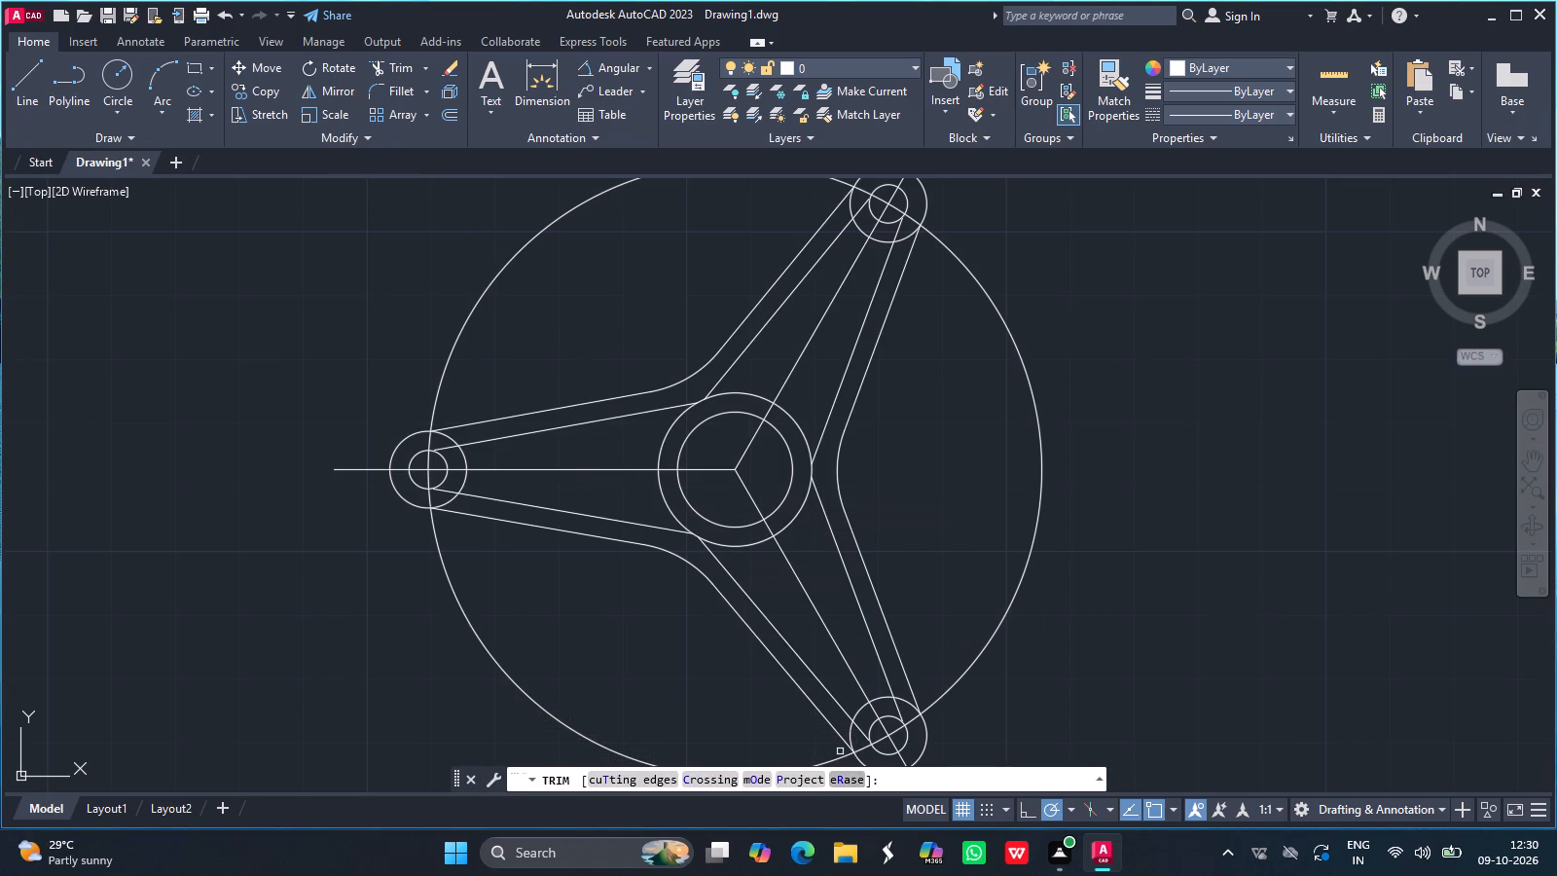
left_click(909, 779)
left_click(374, 93)
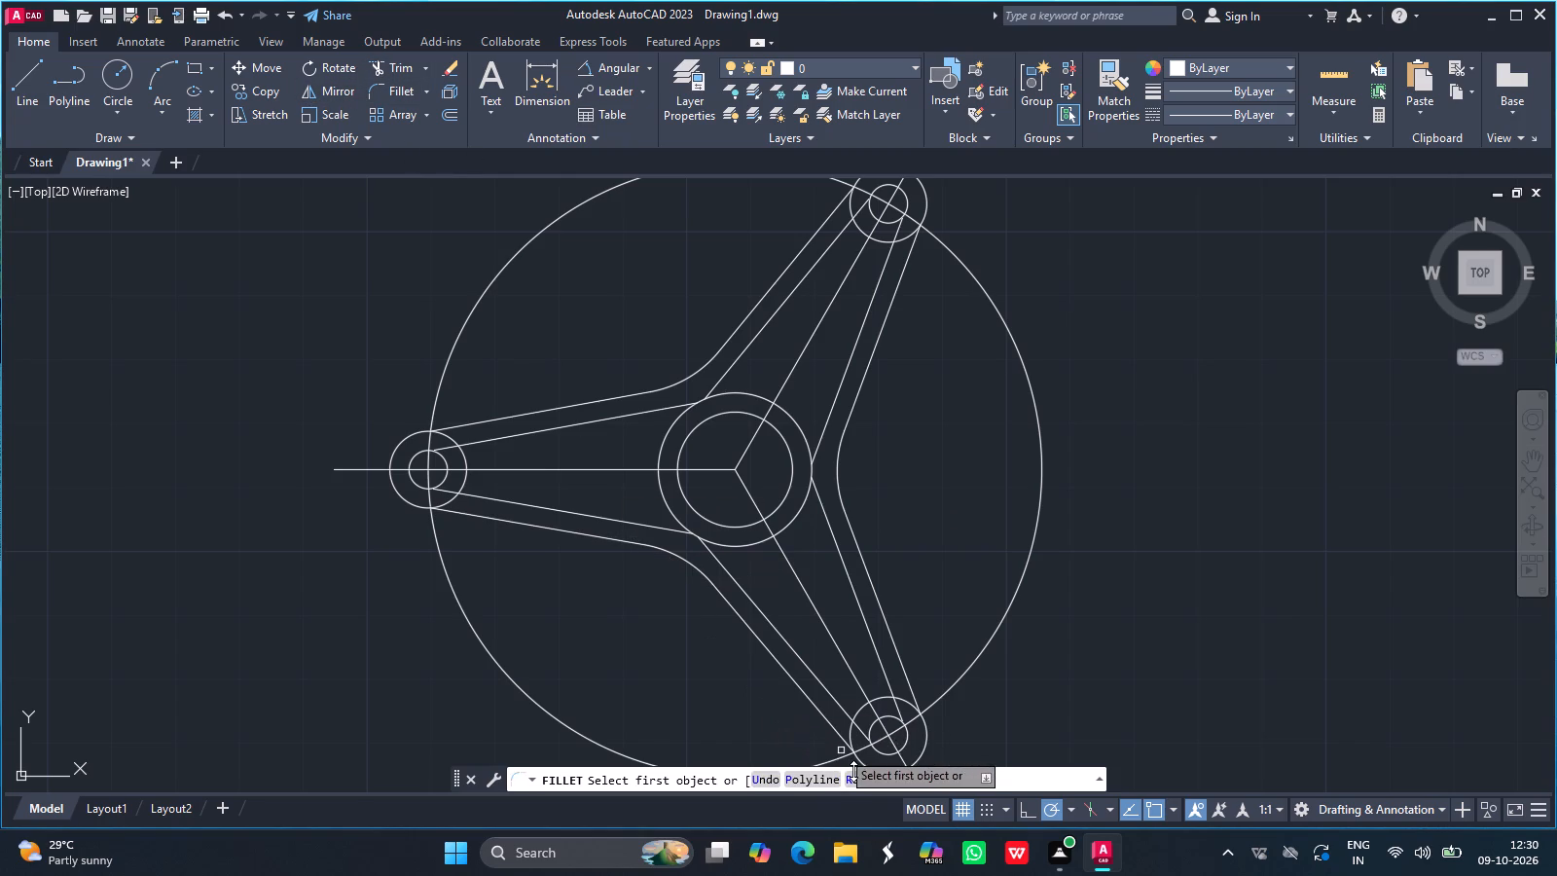
left_click(864, 778)
key("3")
key("BackSpace")
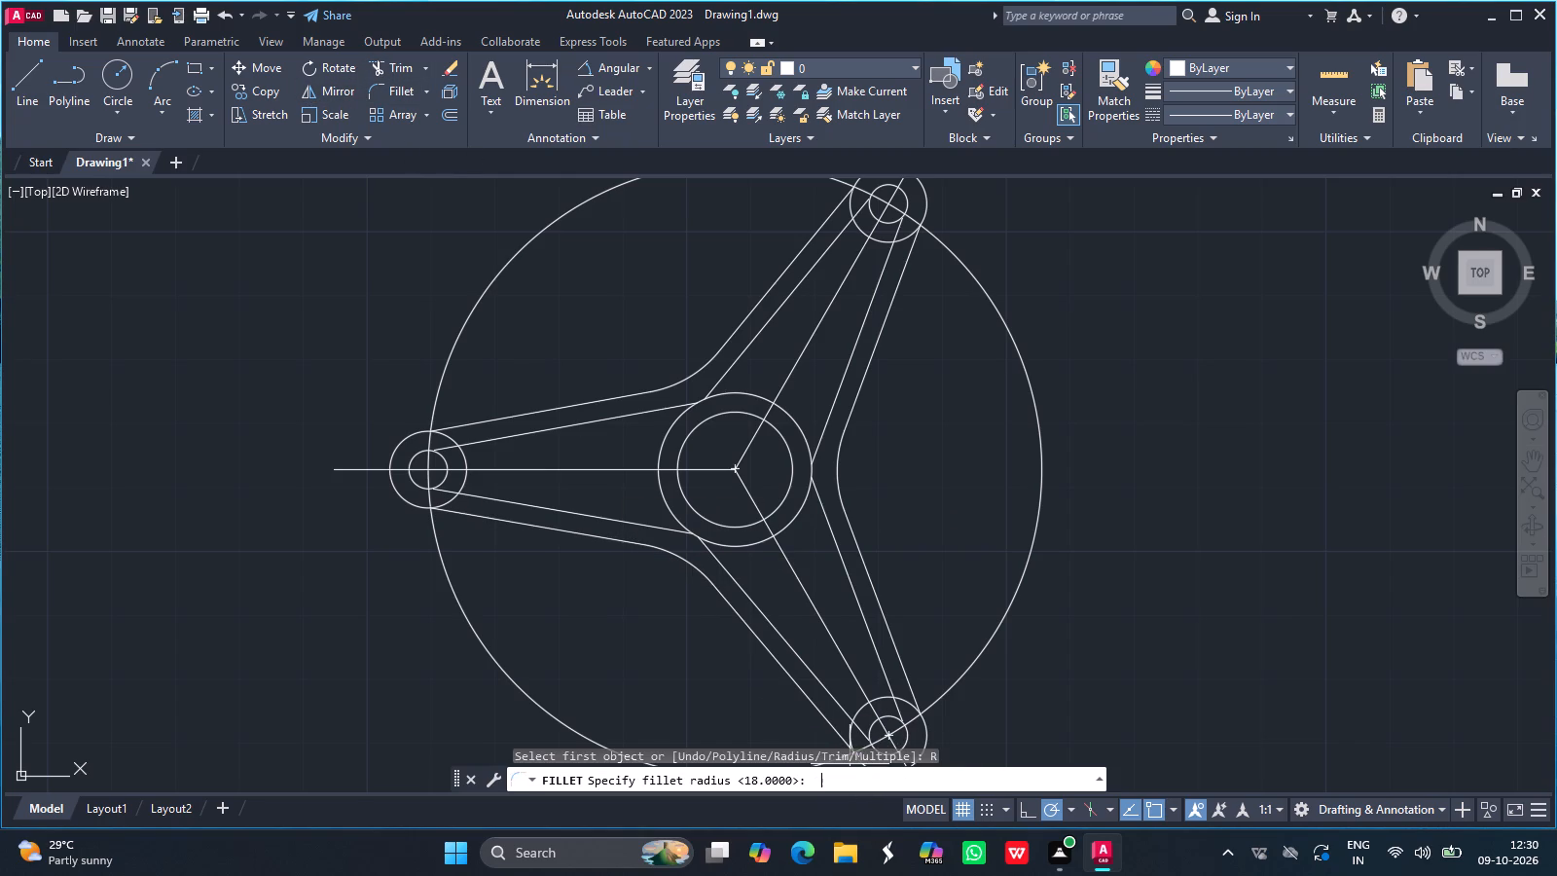
key("2")
type(".4")
key("Return")
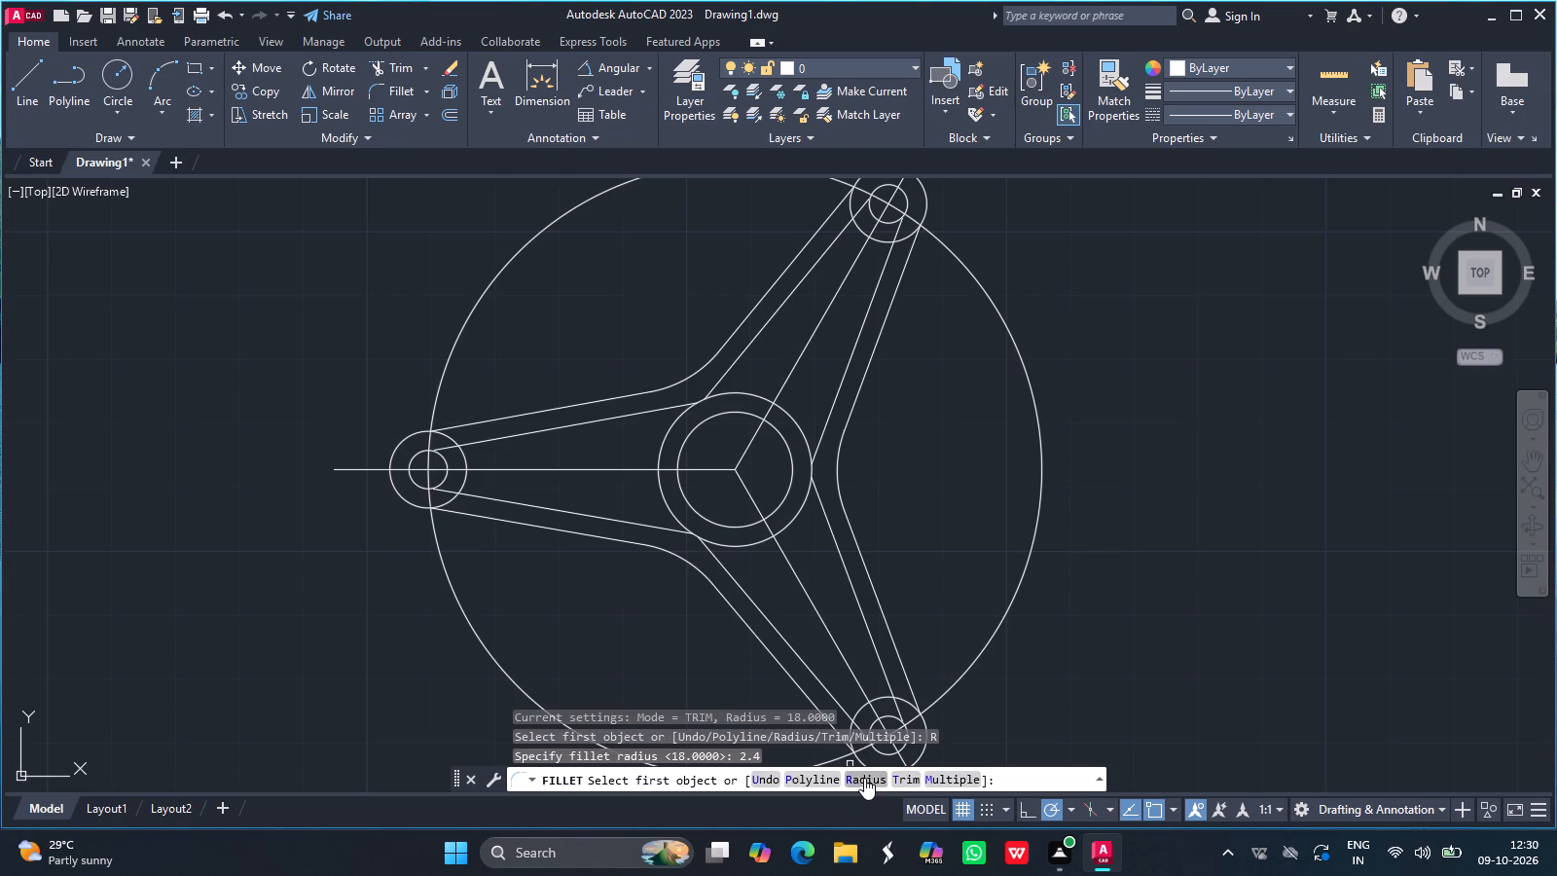
left_click(653, 414)
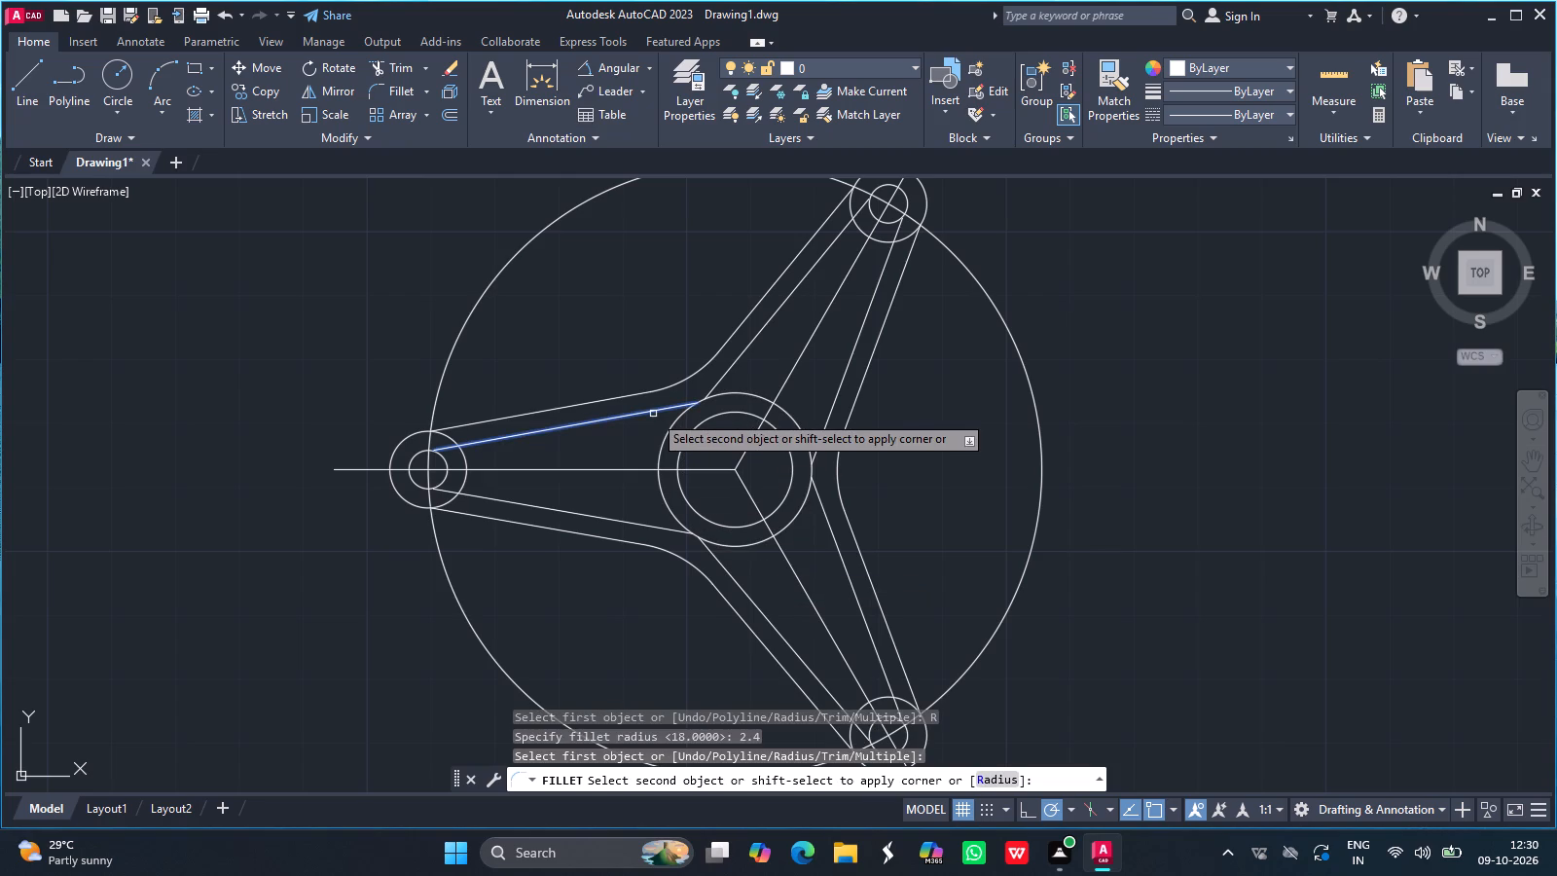
left_click(664, 441)
key("Return")
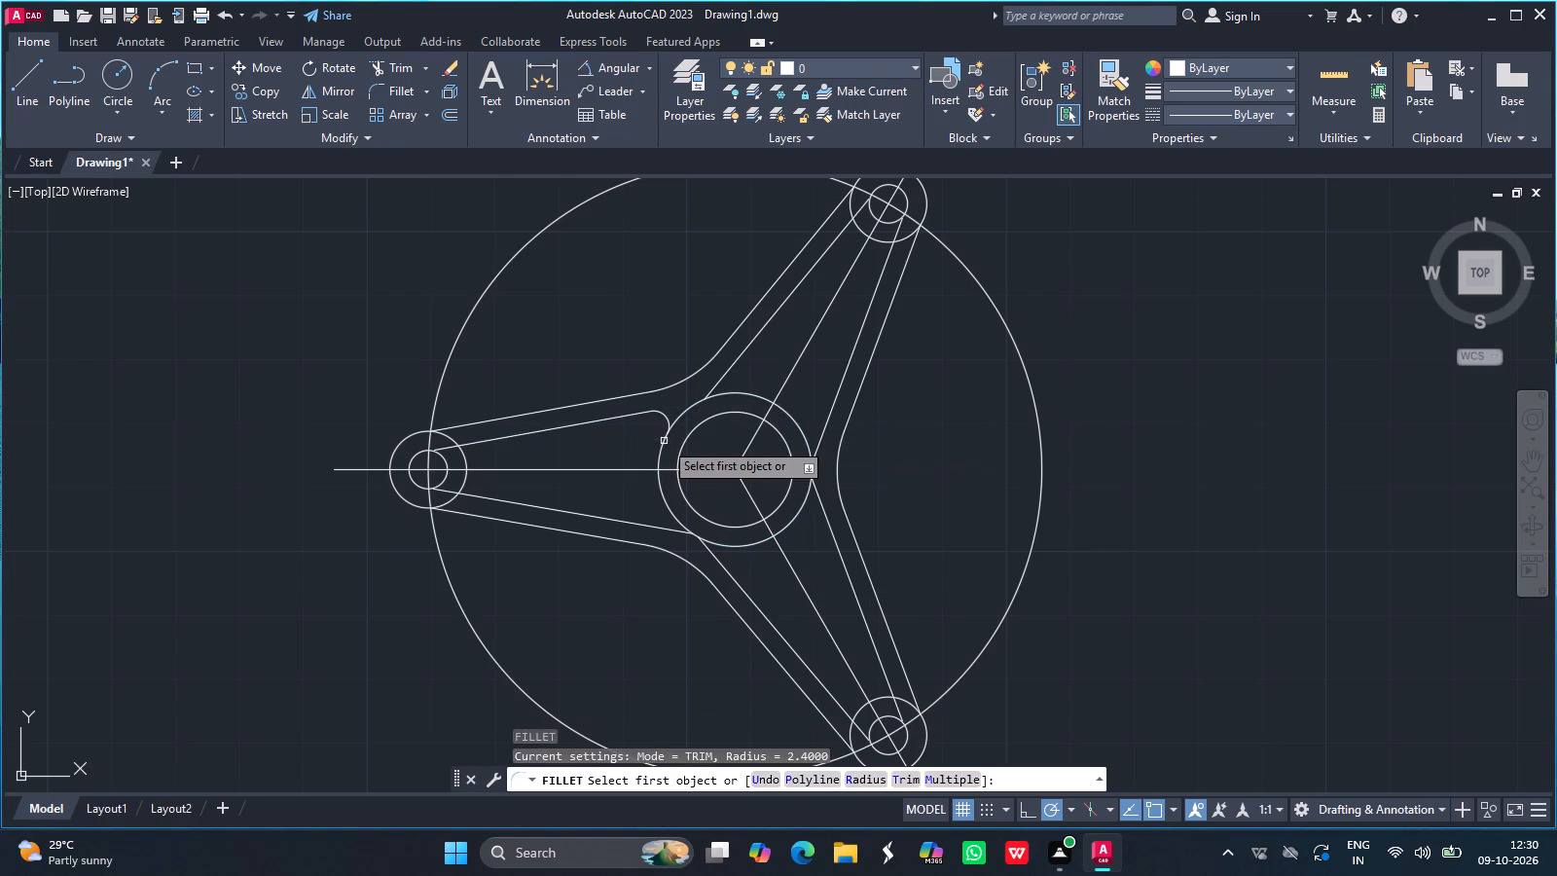
left_click_drag(679, 521, 660, 529)
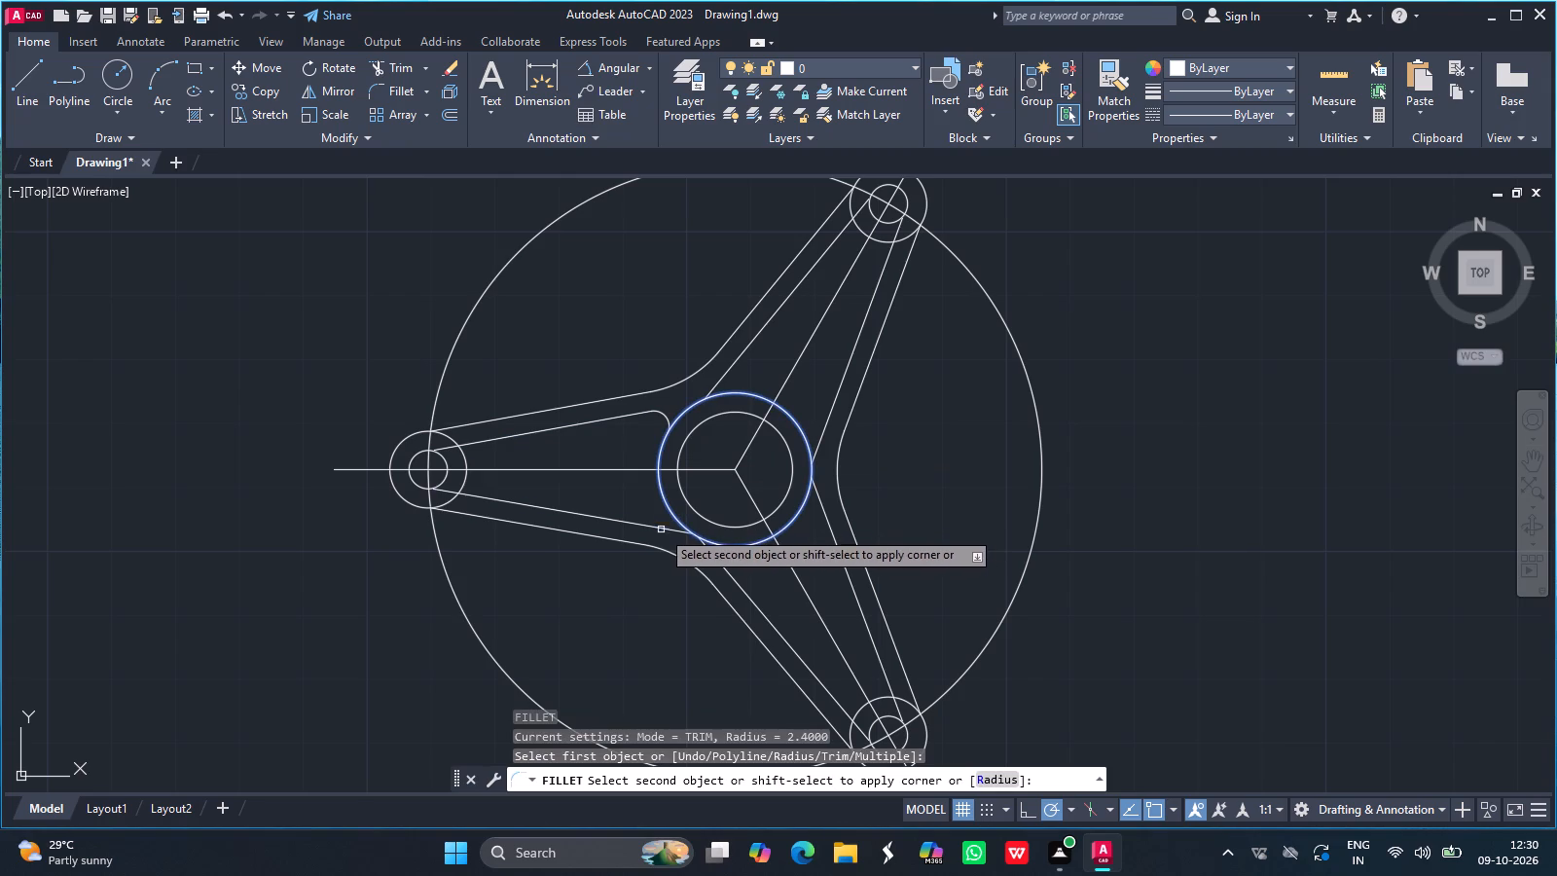
left_click_drag(660, 529, 658, 530)
left_click(658, 530)
Fillet both inner lines of the 300° arm to the hub's outer circle with radius 2.4.
key("Return")
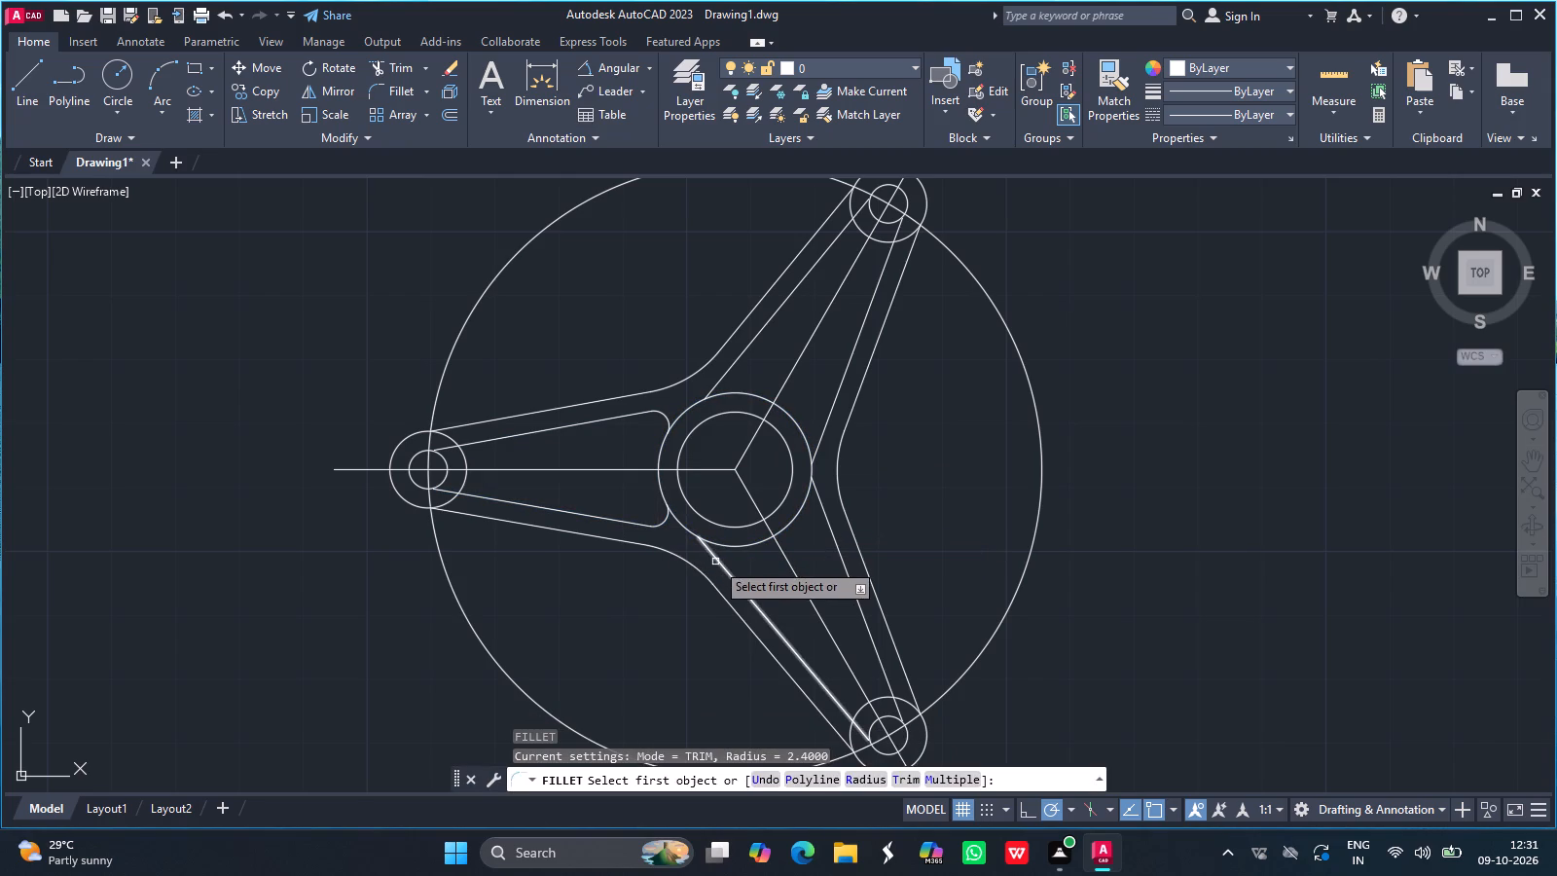
left_click_drag(722, 568, 721, 538)
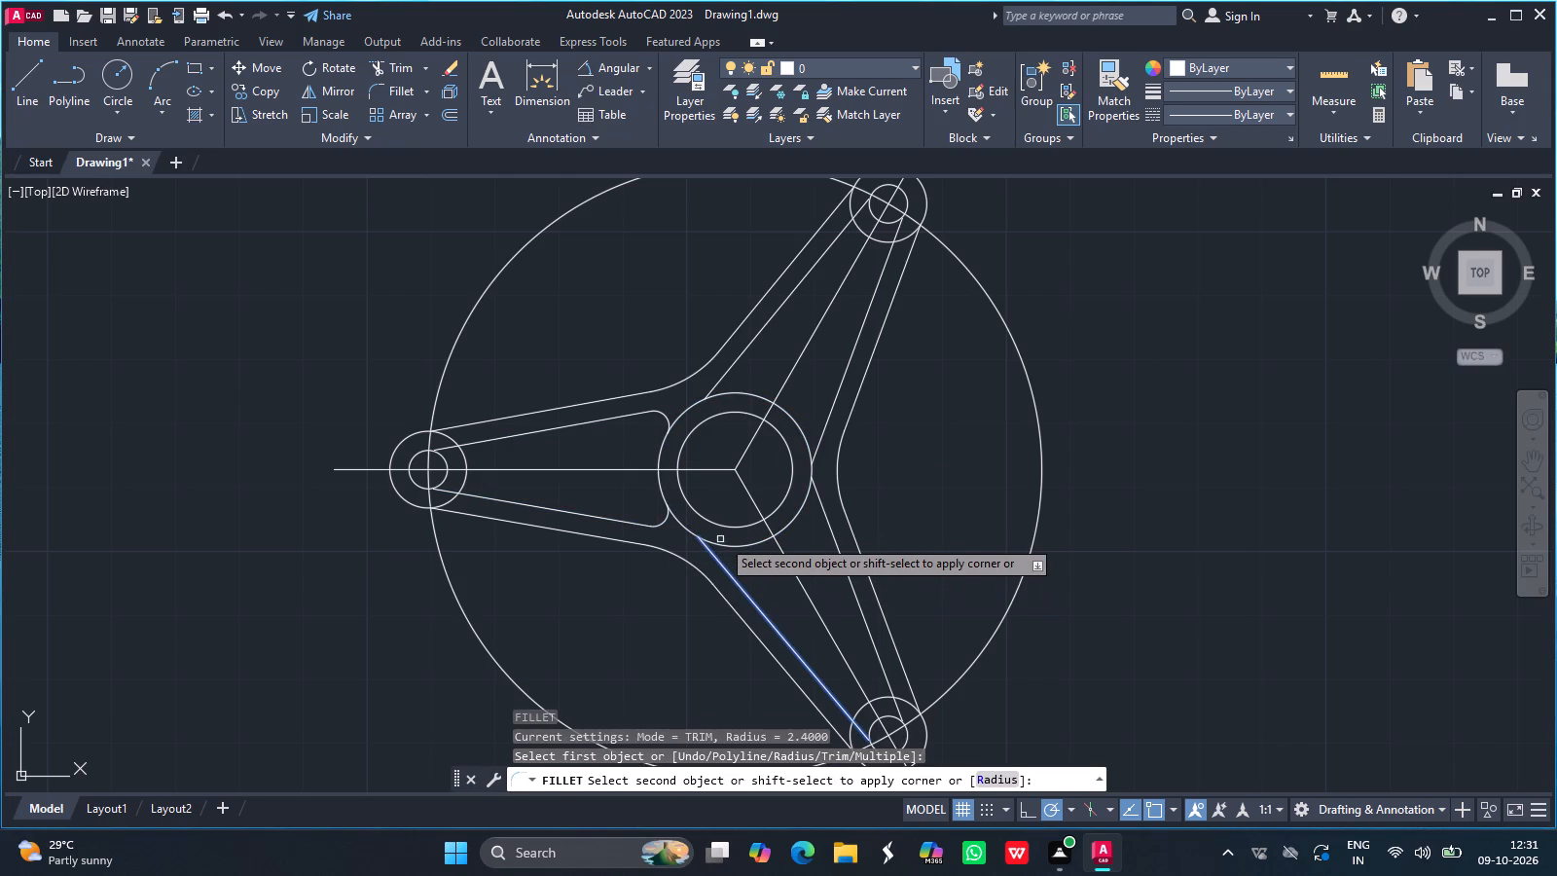
left_click_drag(721, 538, 742, 547)
left_click(742, 547)
key("Return")
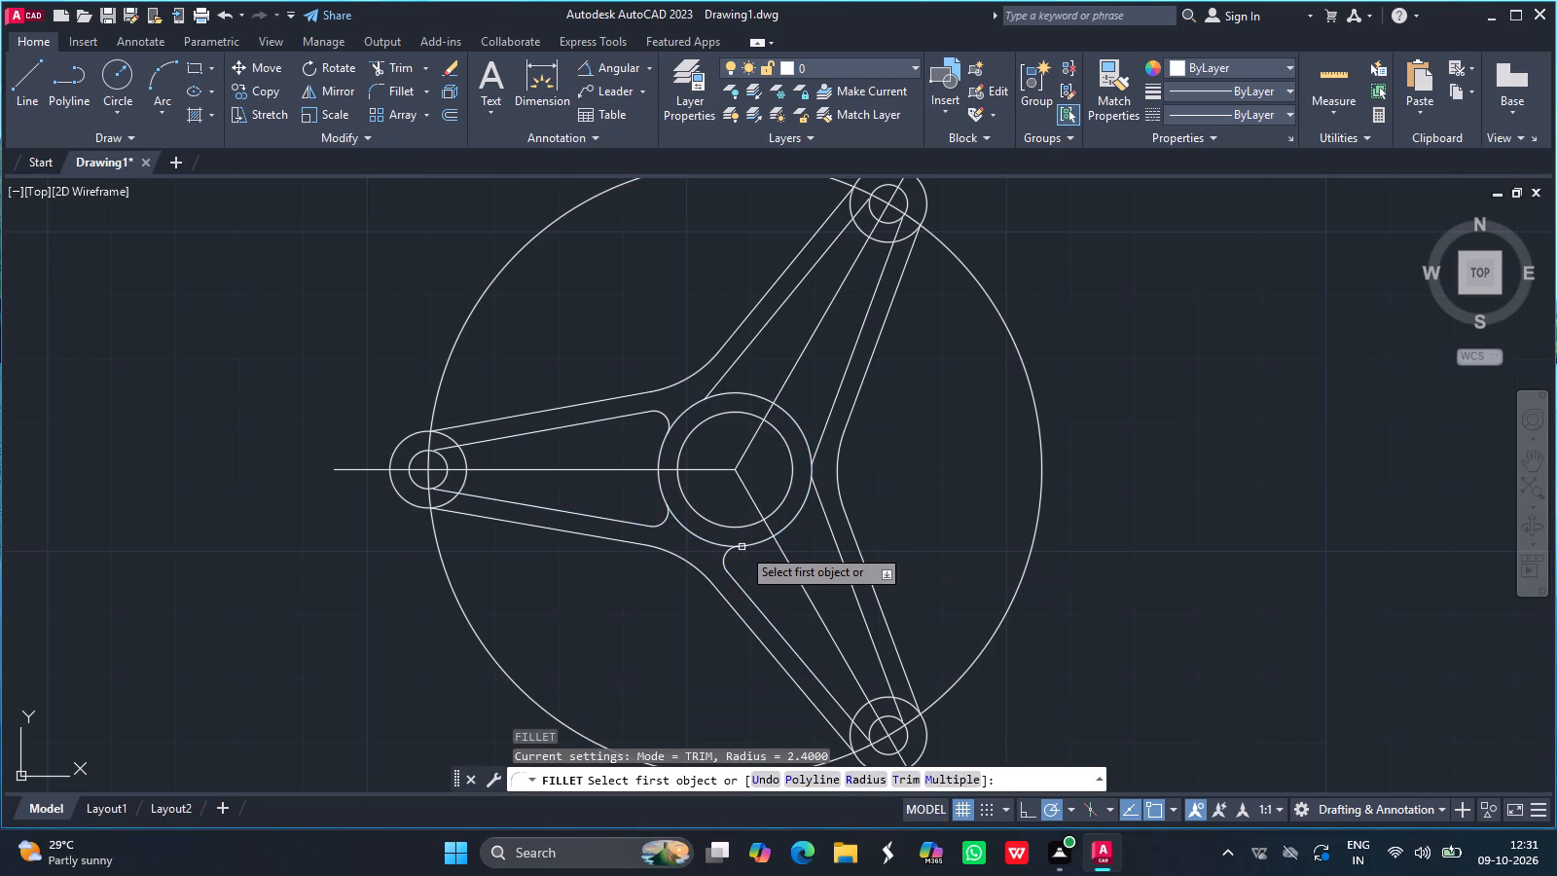
left_click_drag(819, 505, 805, 506)
left_click(805, 506)
Fillet both inner lines of the 60° arm to the hub's outer circle with radius 2.4.
key("Return")
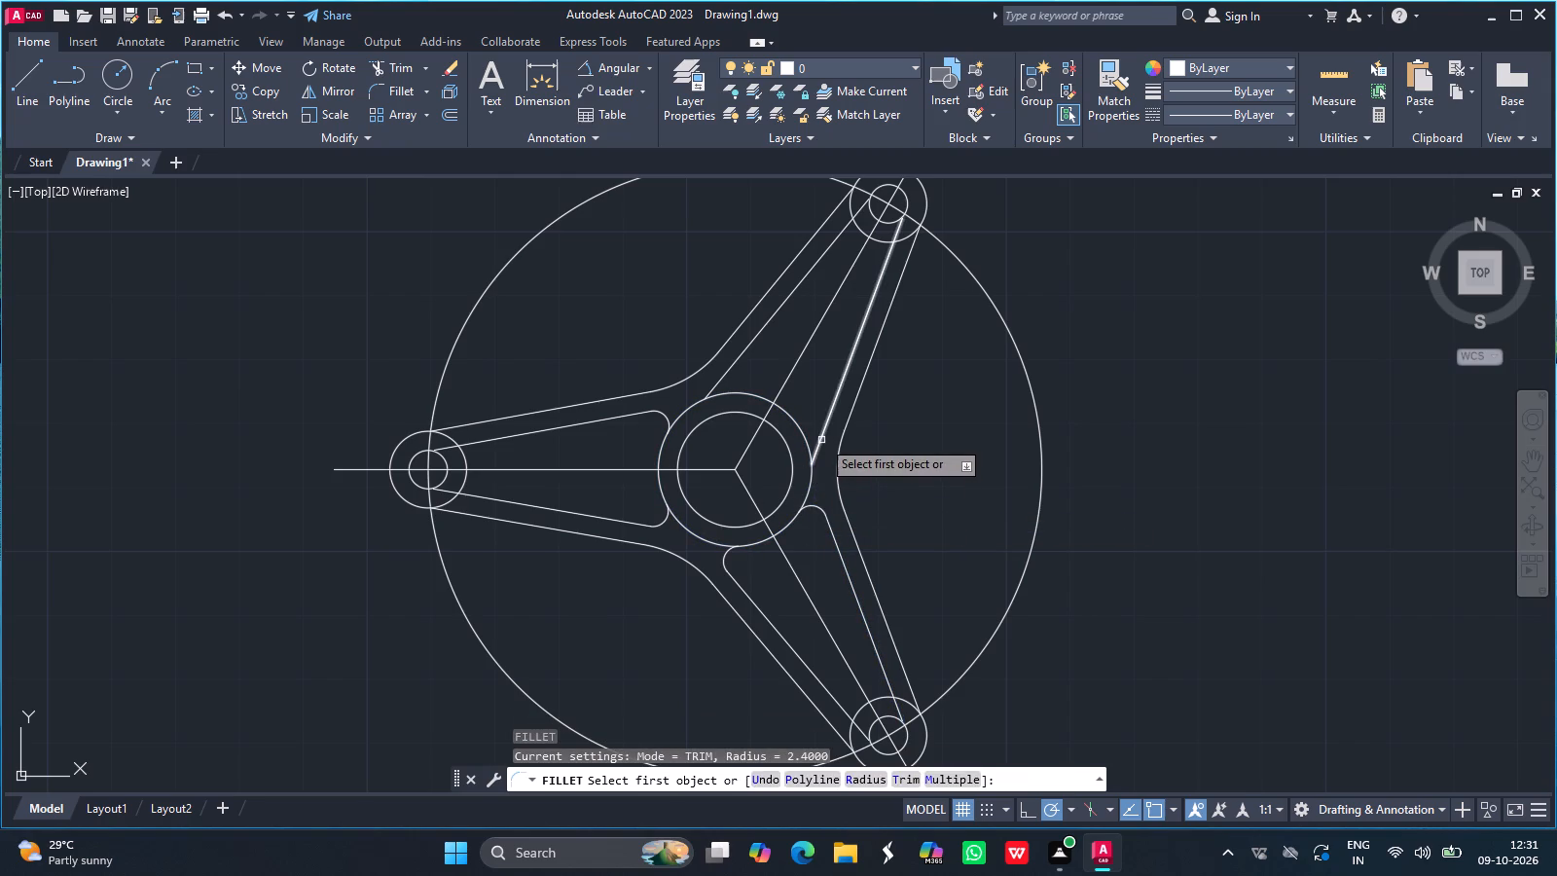
left_click_drag(820, 438, 804, 431)
left_click(804, 431)
key("Return")
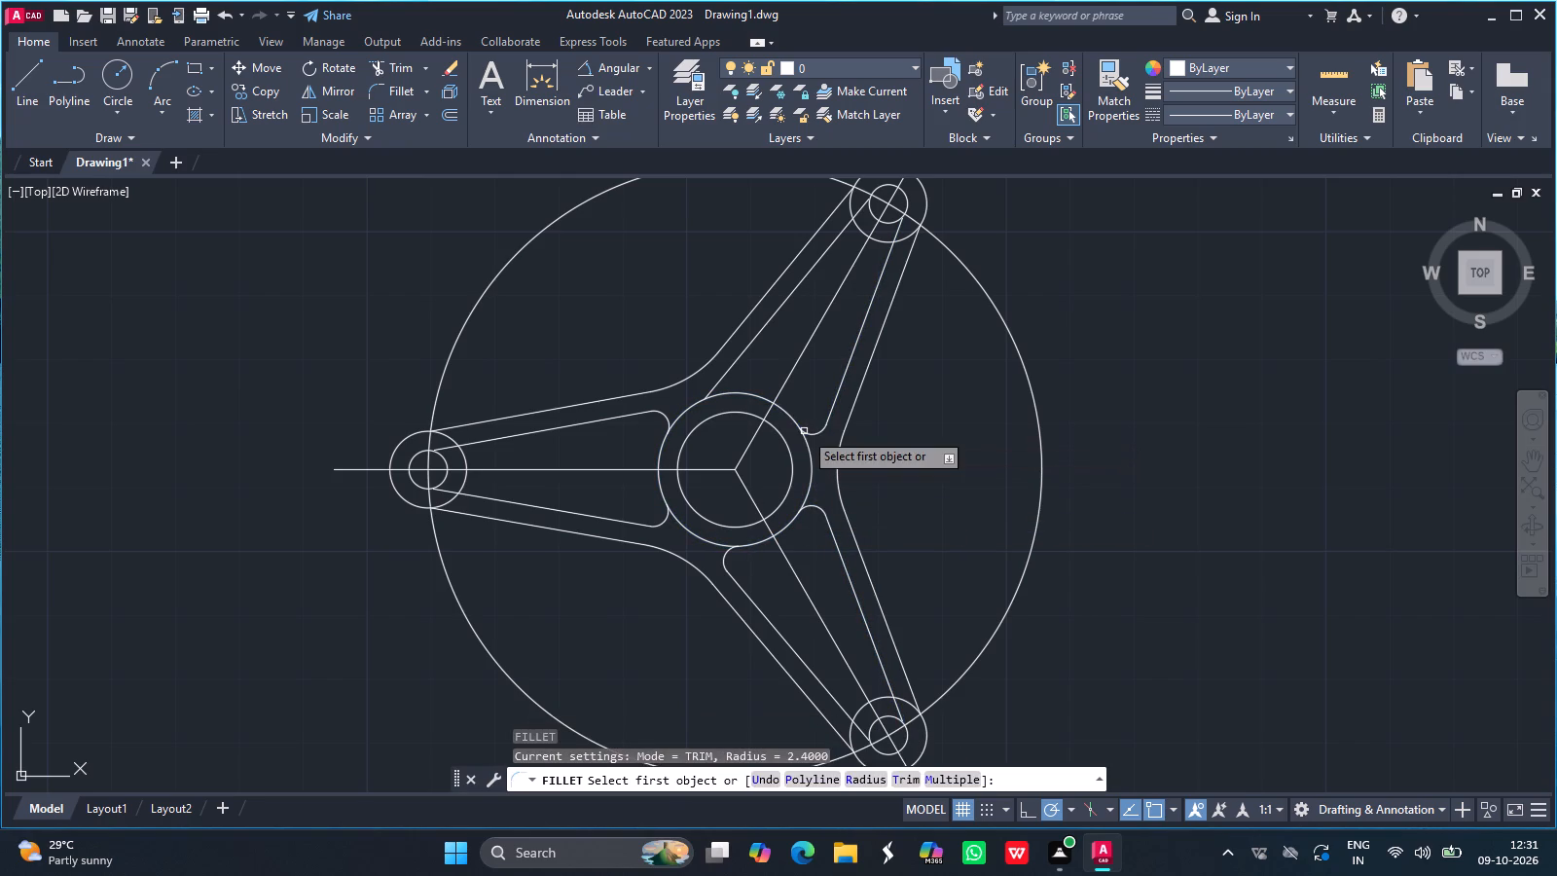
left_click_drag(725, 375, 755, 394)
left_click(755, 394)
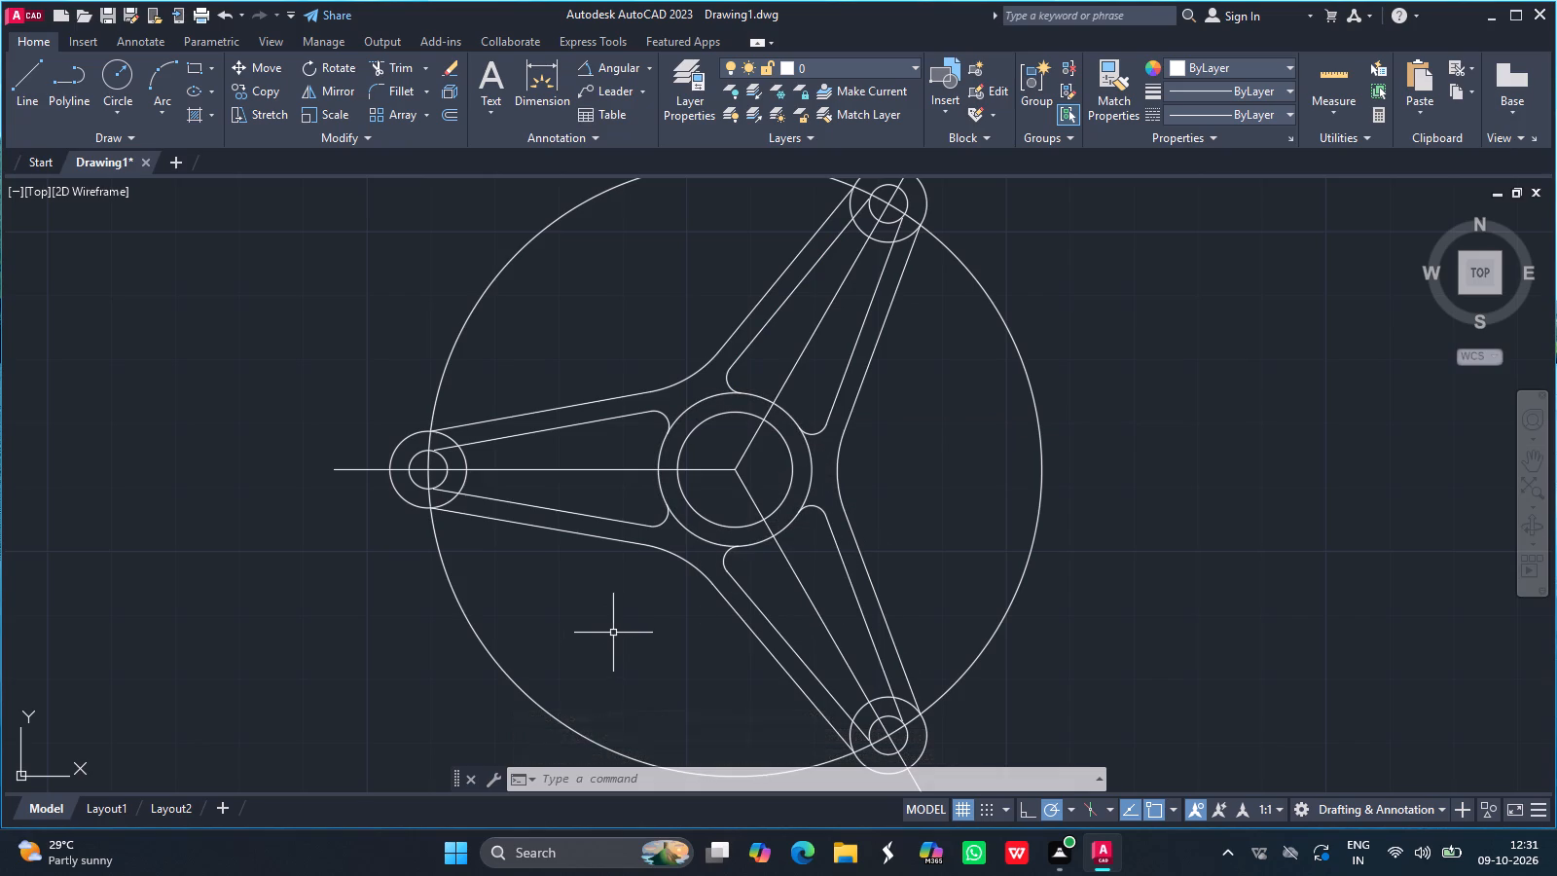
Fillet both inner lines of the 180° arm to its centreline near the end boss with radius 2.4.
key("Return")
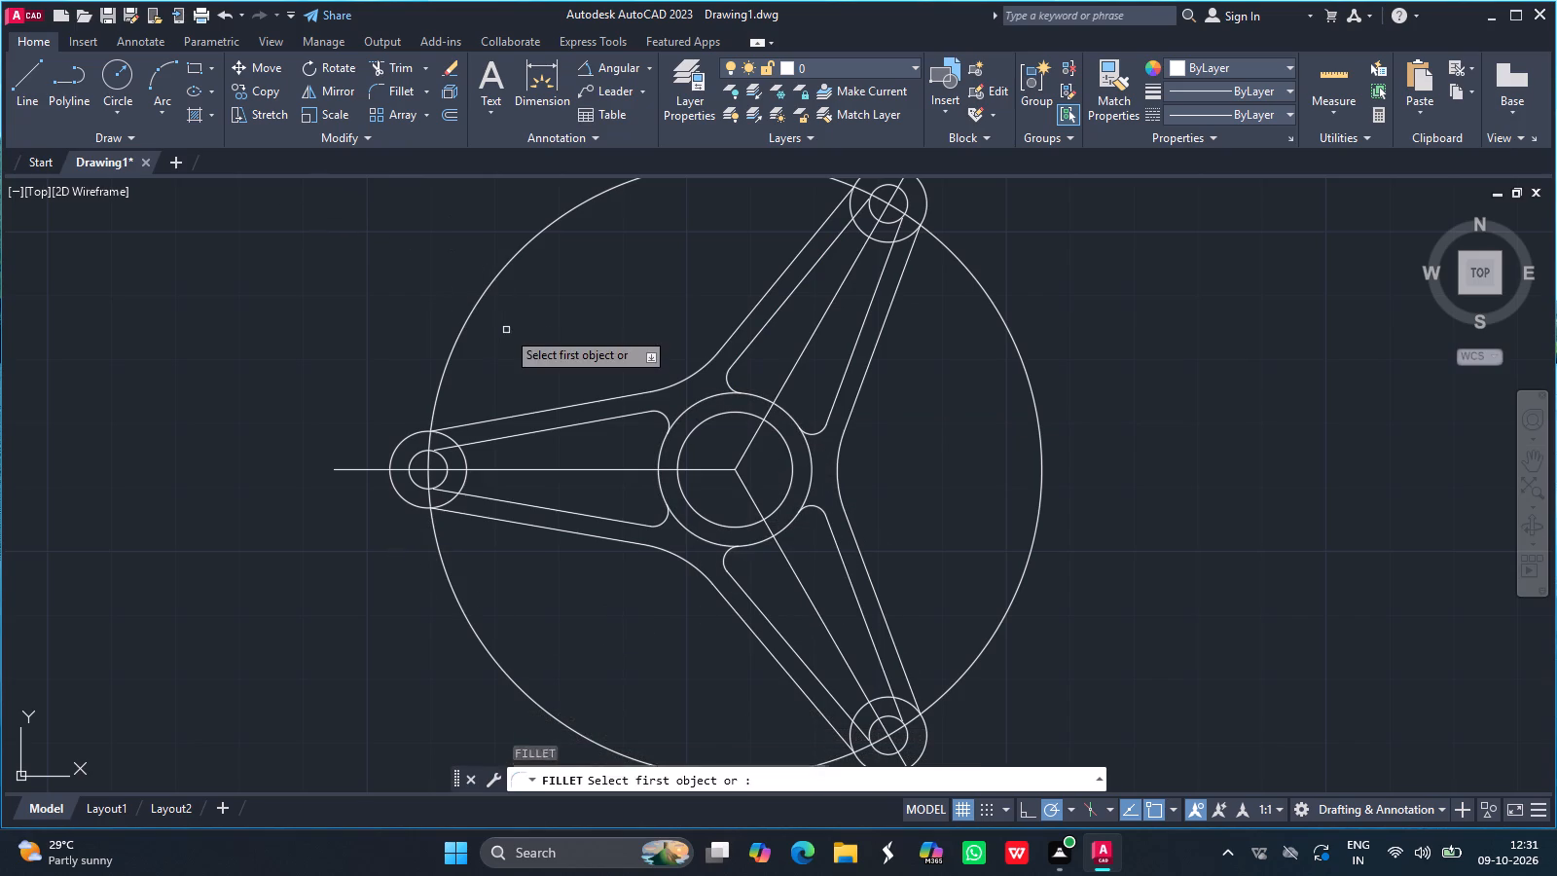
left_click_drag(490, 439, 489, 454)
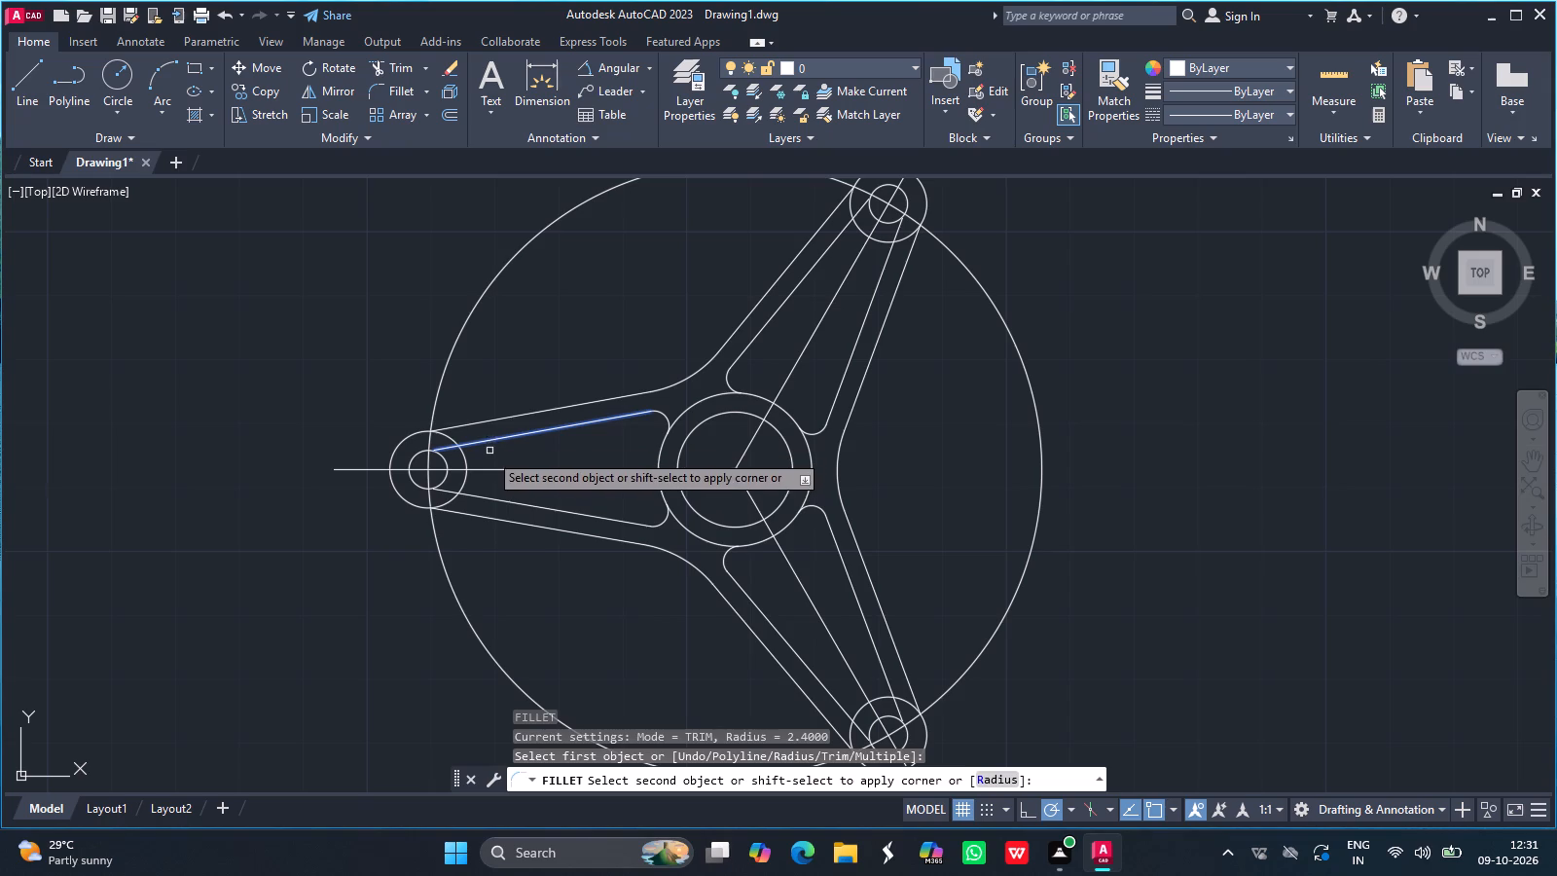
left_click_drag(489, 454, 492, 469)
left_click(492, 469)
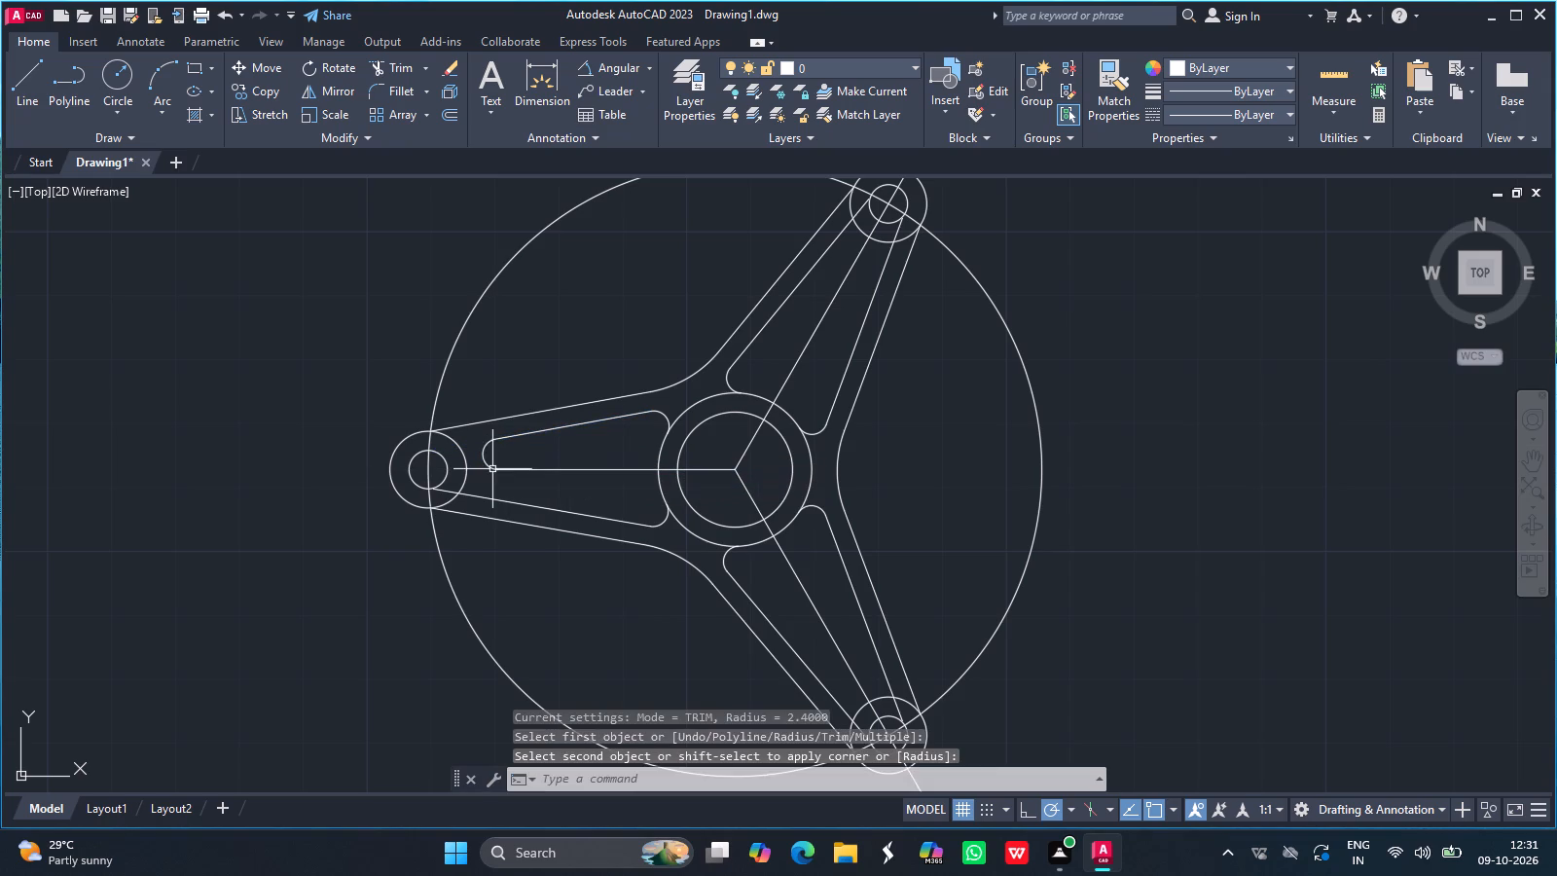
key("Return")
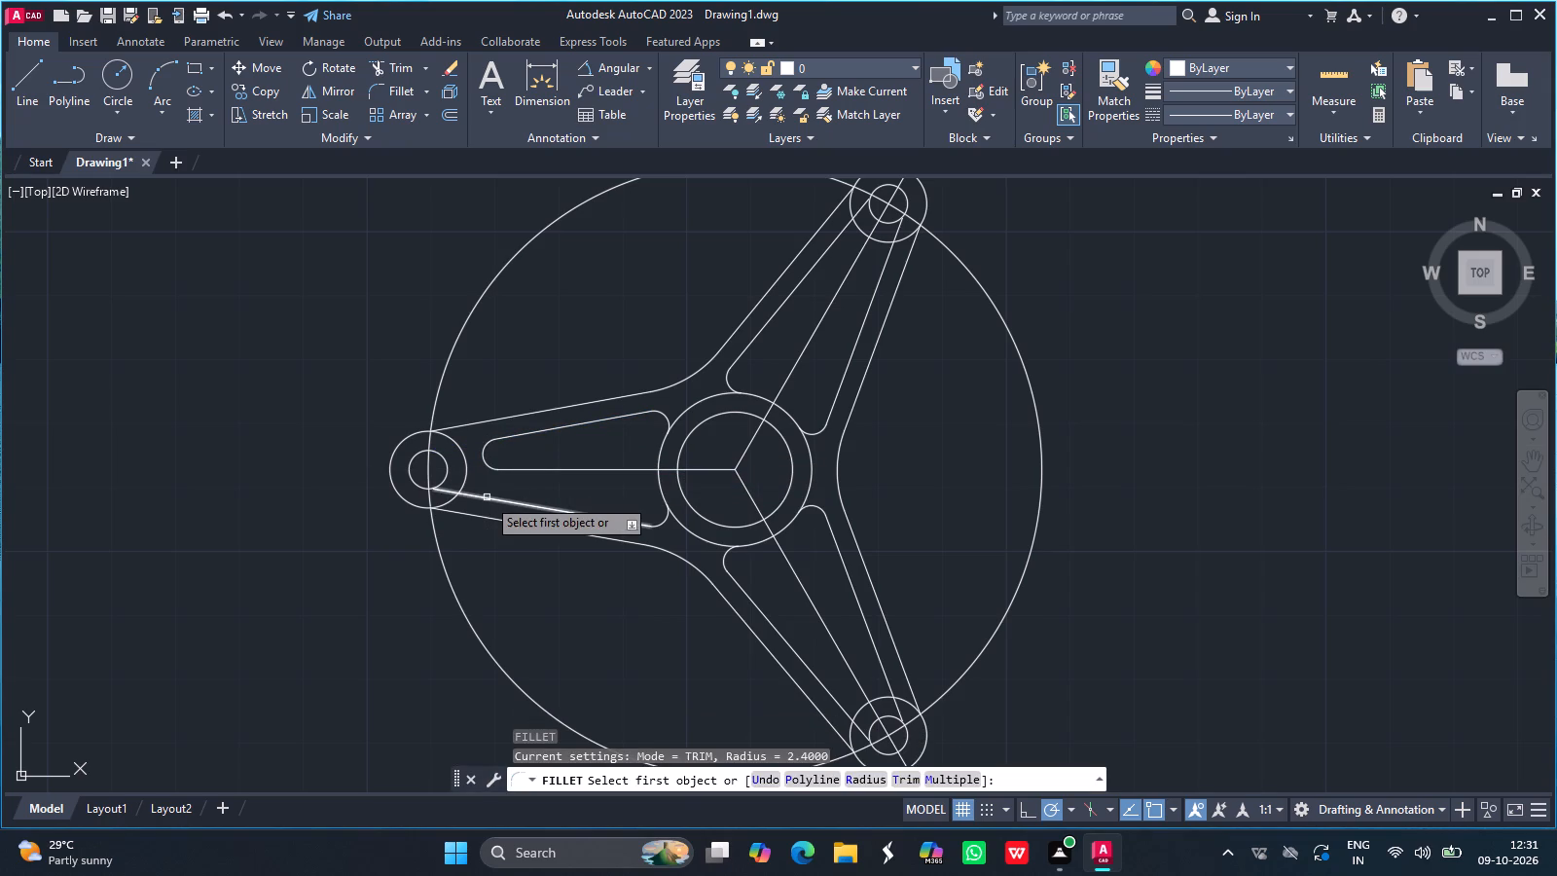
left_click(487, 497)
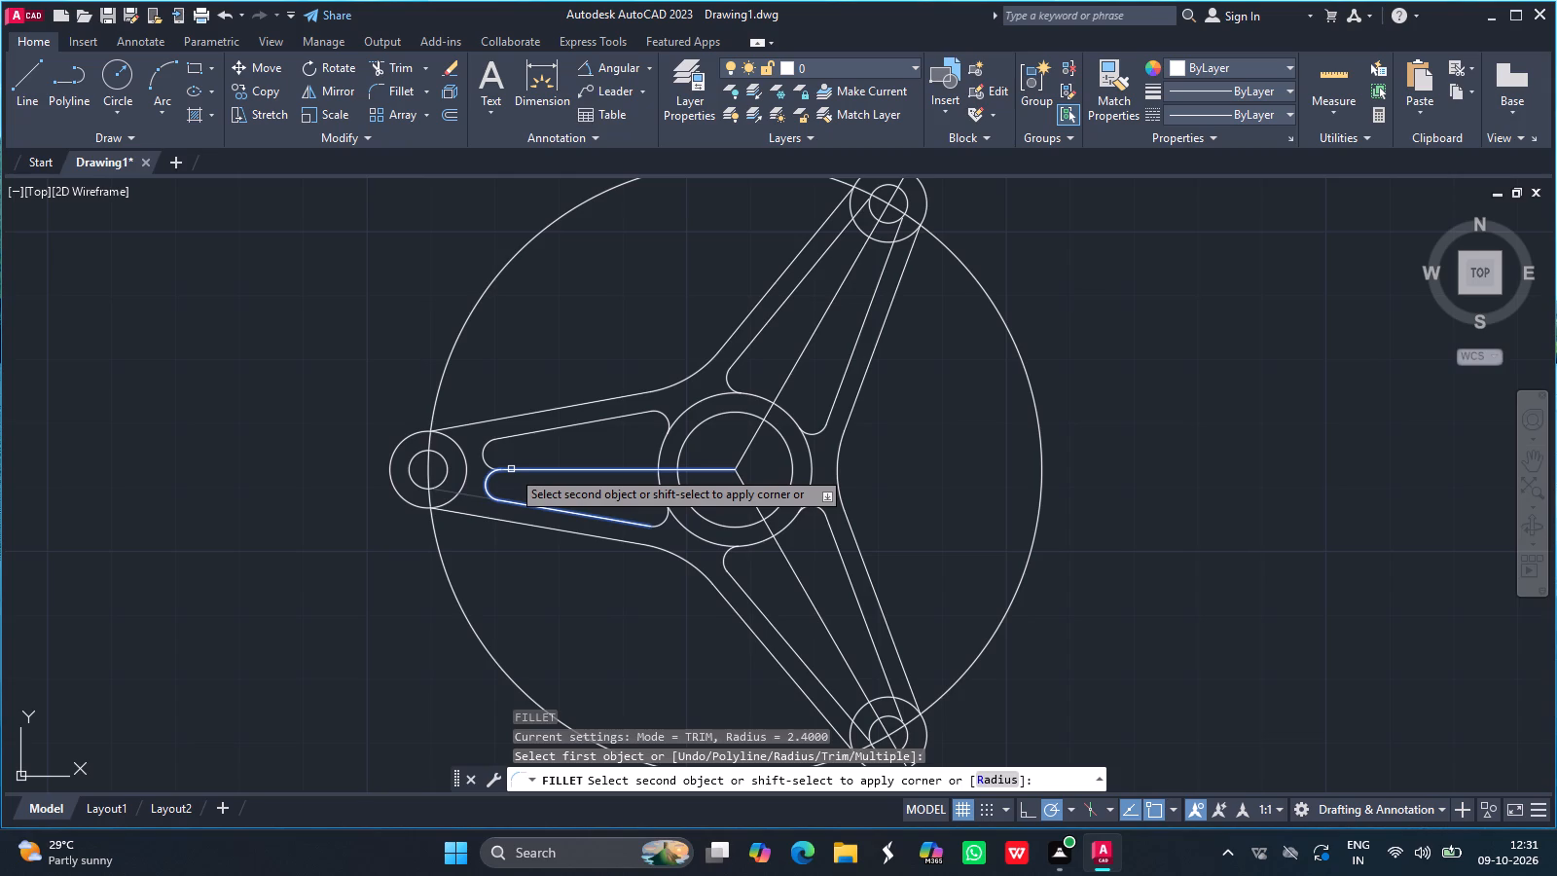
left_click(511, 469)
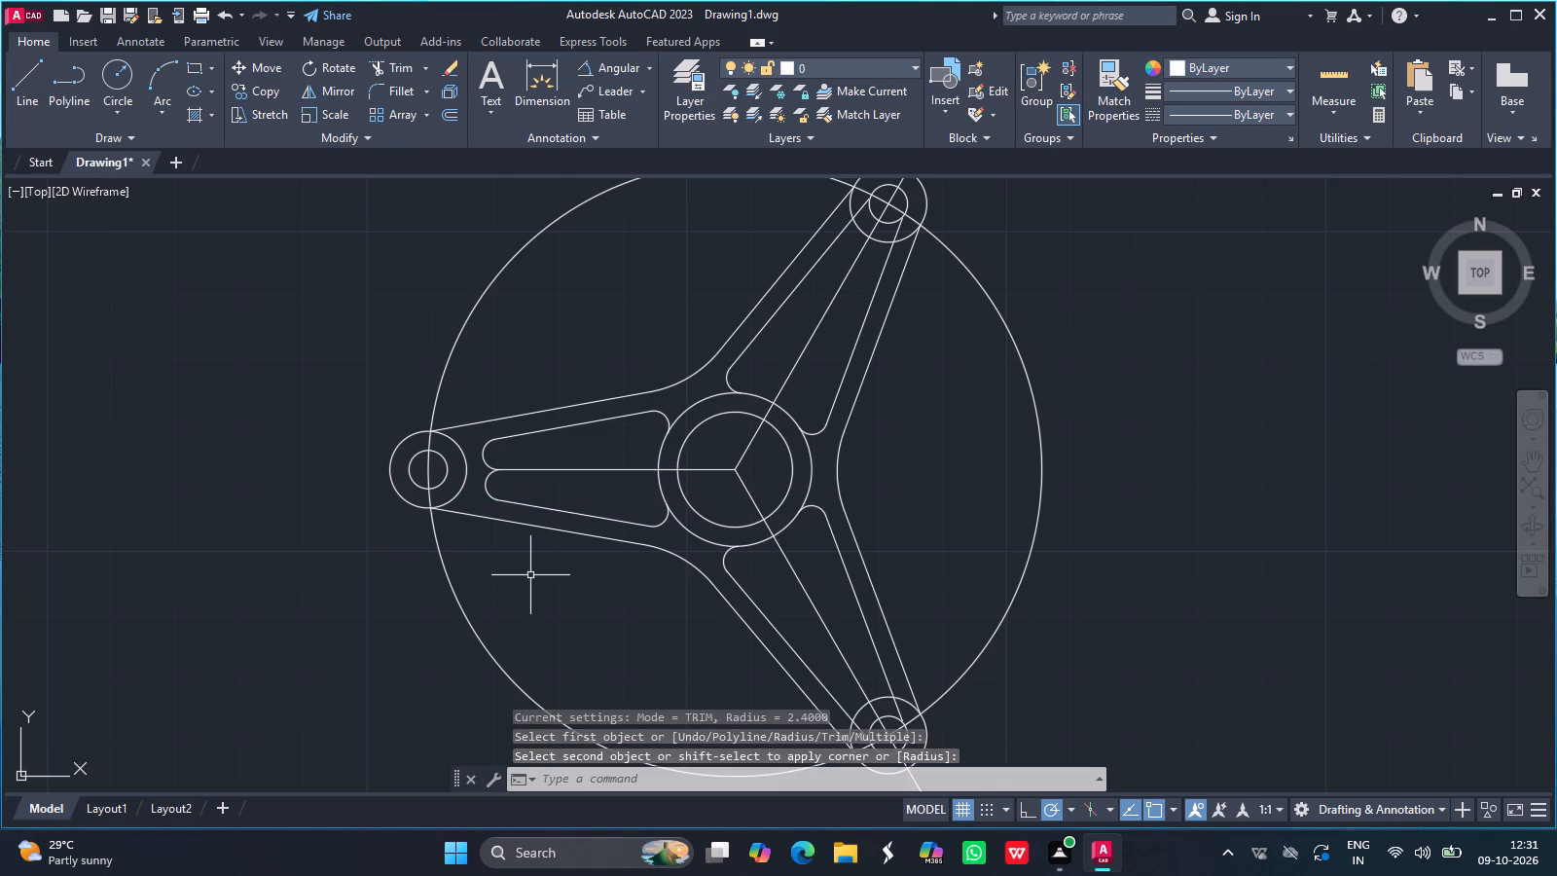
Fillet the two small arcs at the boss end of the 180° arm's inner outline together with radius 2.4.
key("Return")
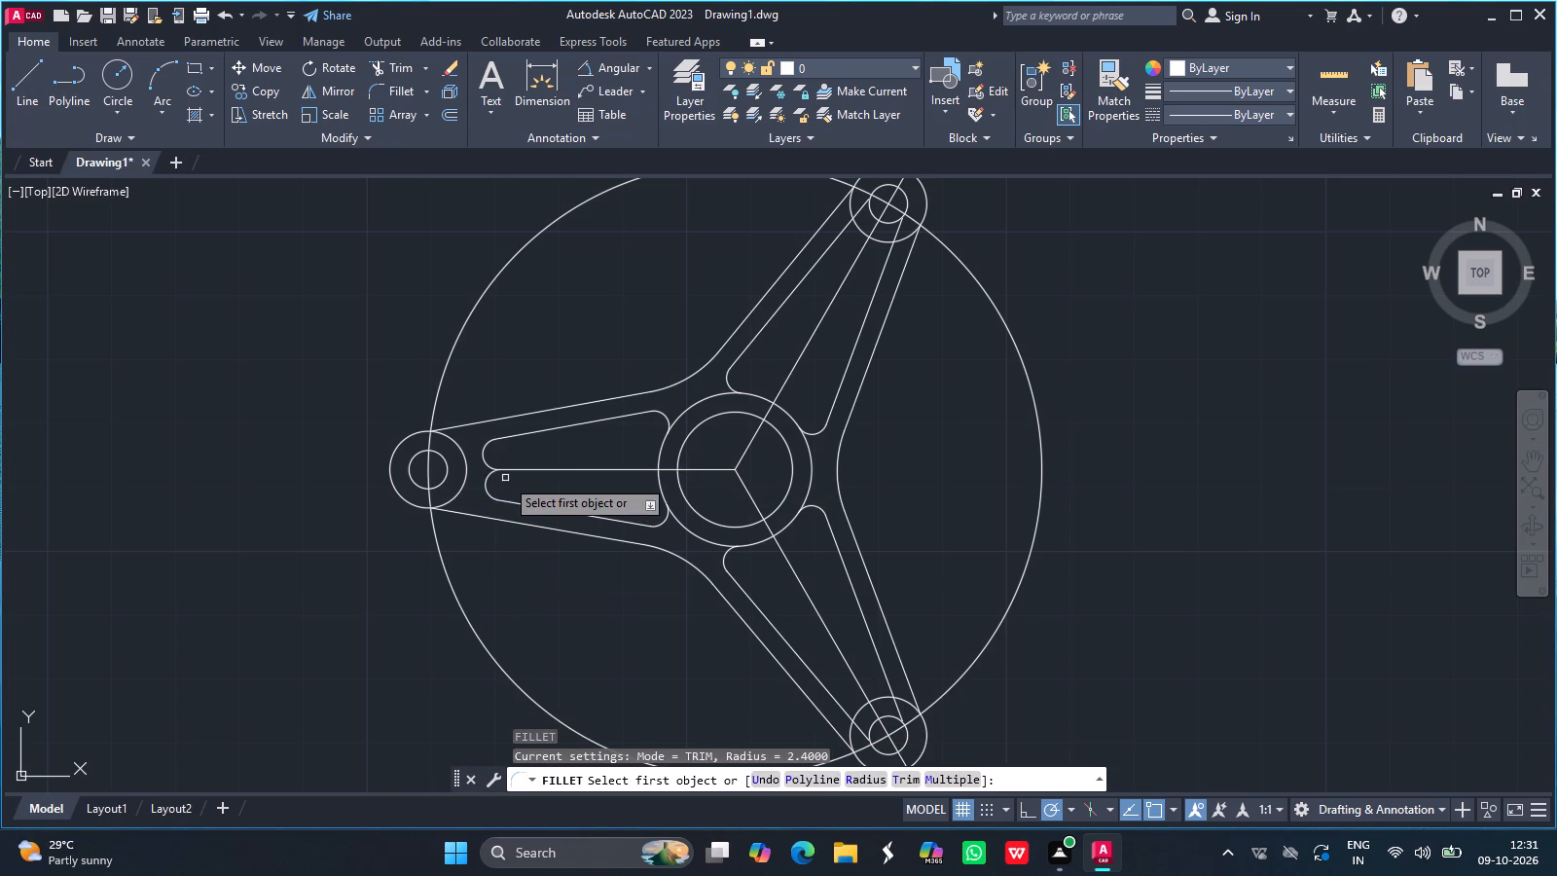
left_click_drag(493, 474, 489, 462)
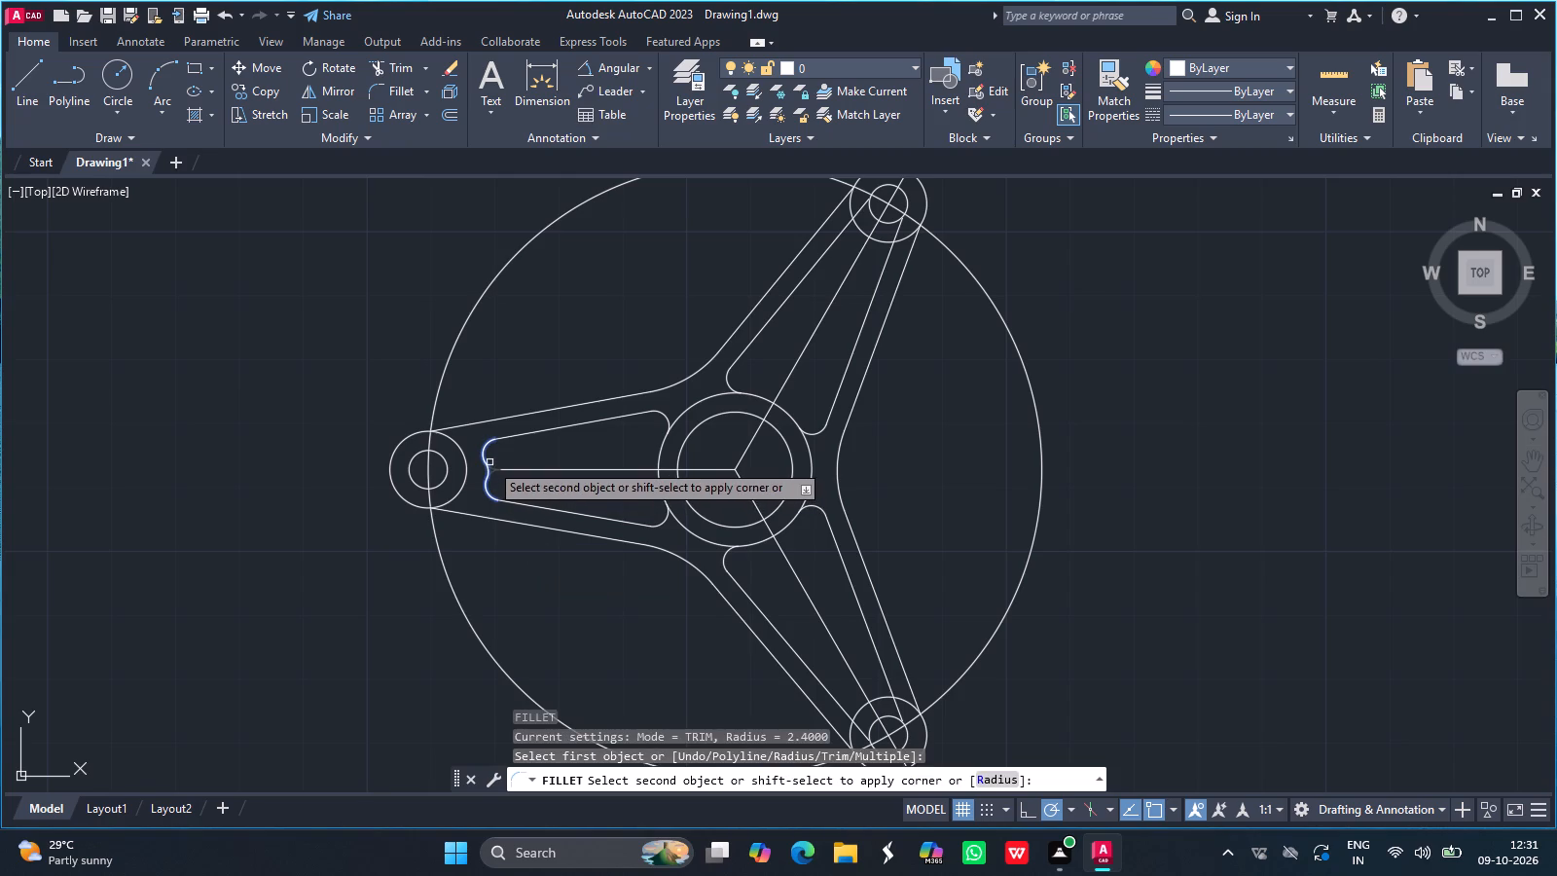
left_click(489, 462)
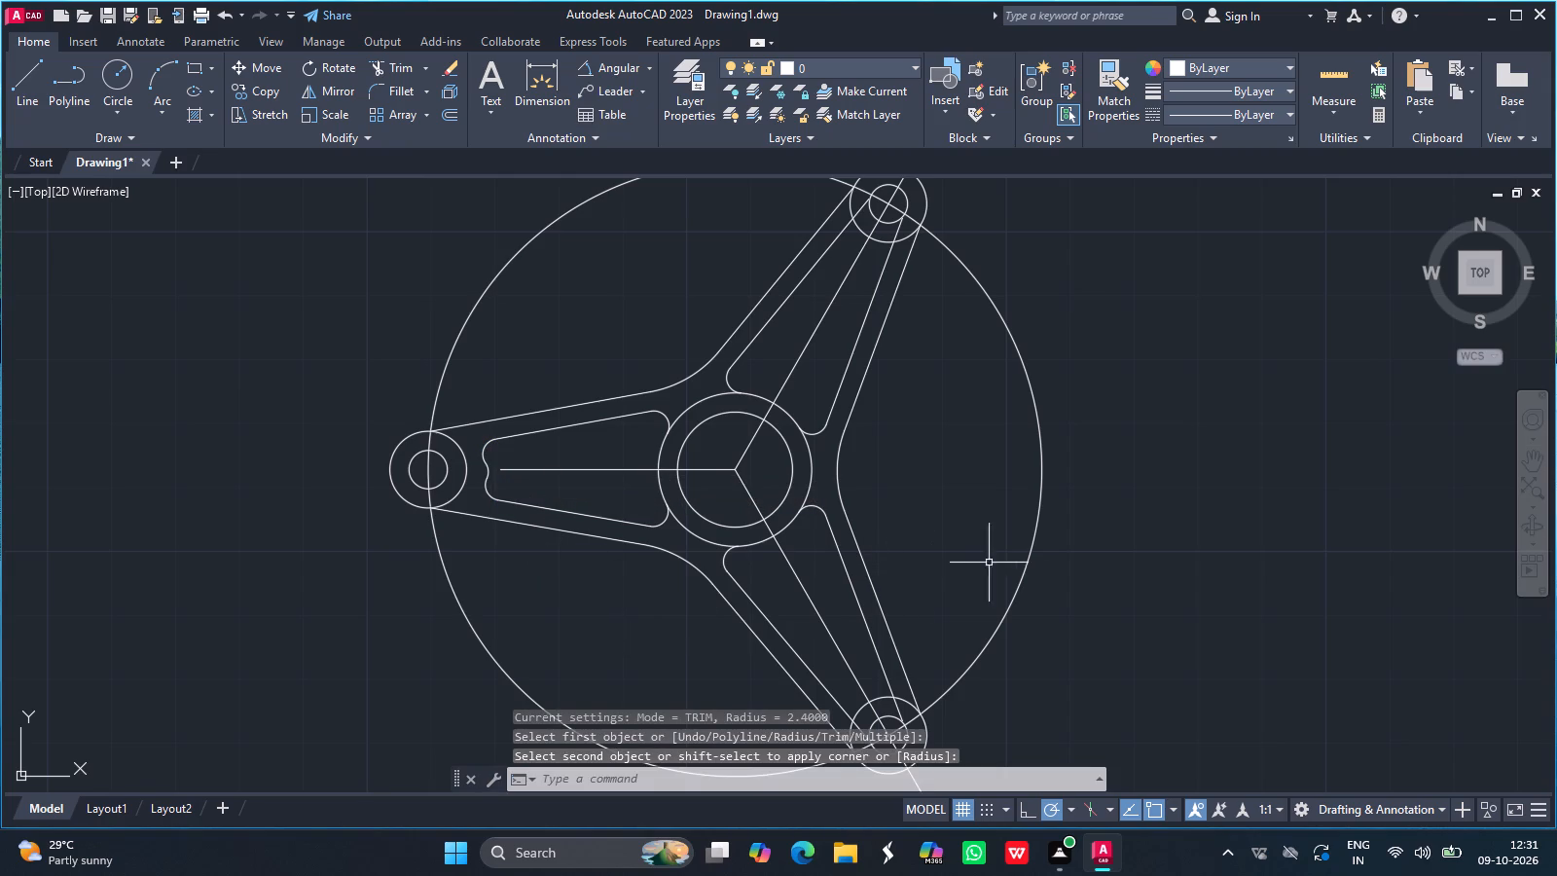
Fillet both inner lines of the 60° arm to its centreline near the end boss with radius 2.4.
key("Return")
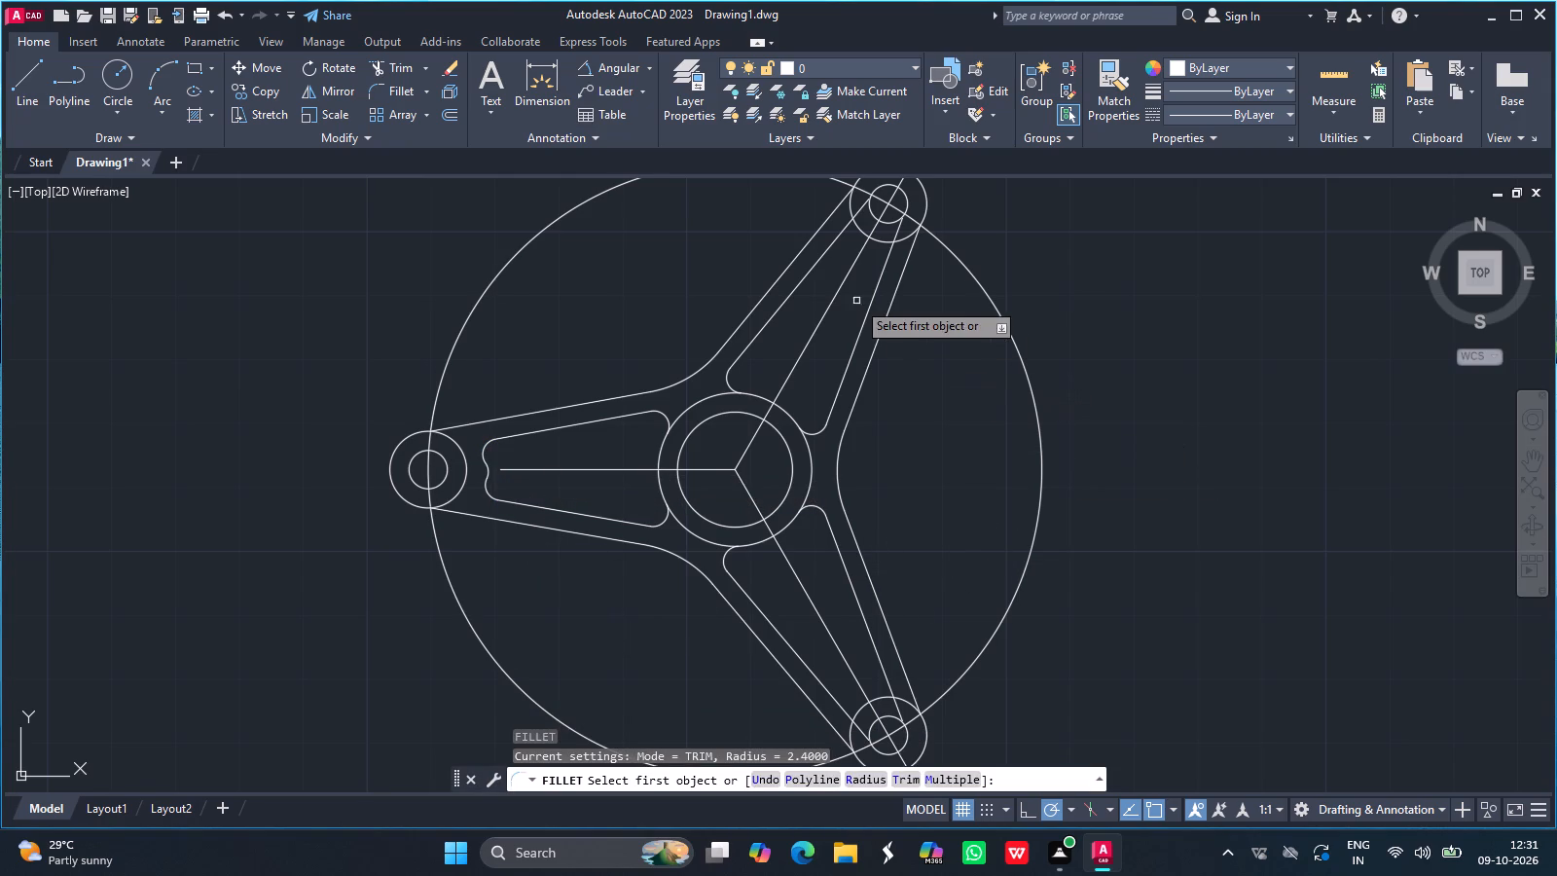
left_click_drag(843, 230, 847, 232)
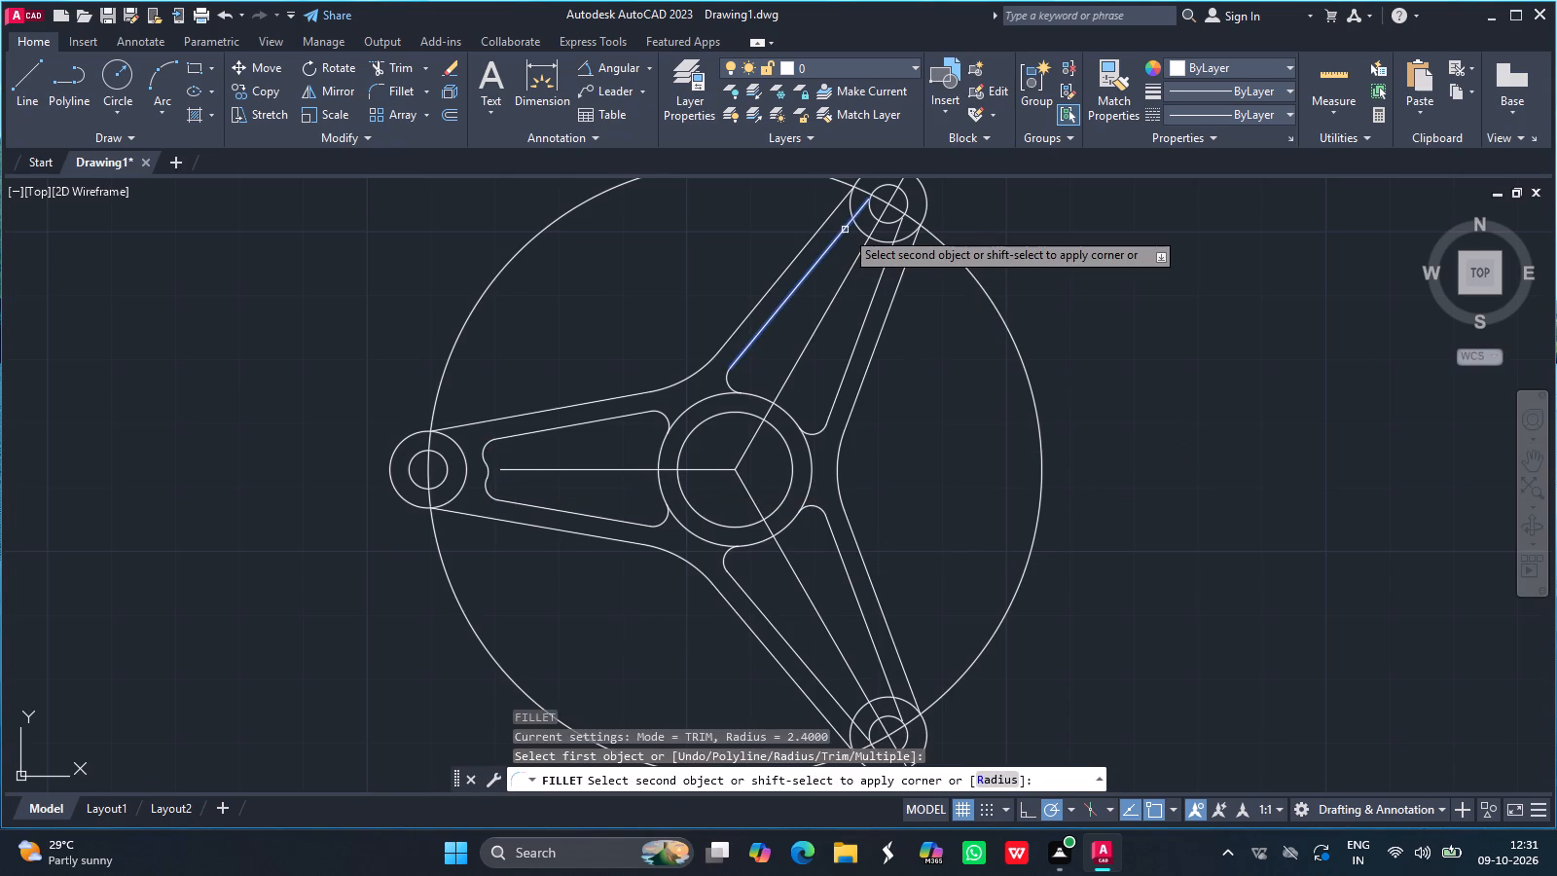
left_click_drag(847, 232, 861, 248)
left_click(861, 248)
key("Return")
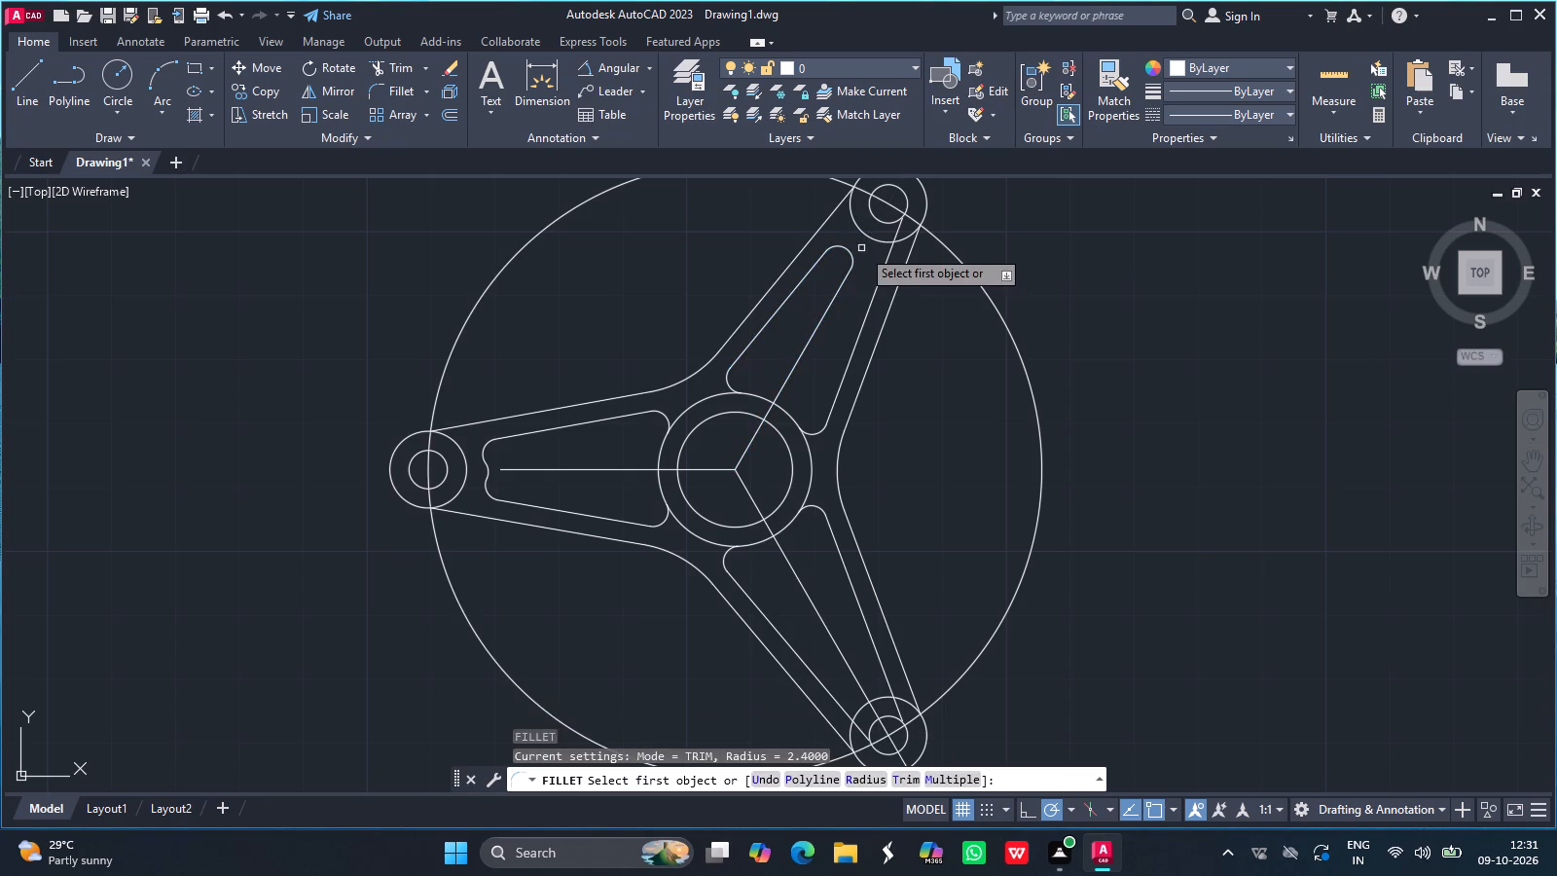
left_click_drag(876, 288, 827, 288)
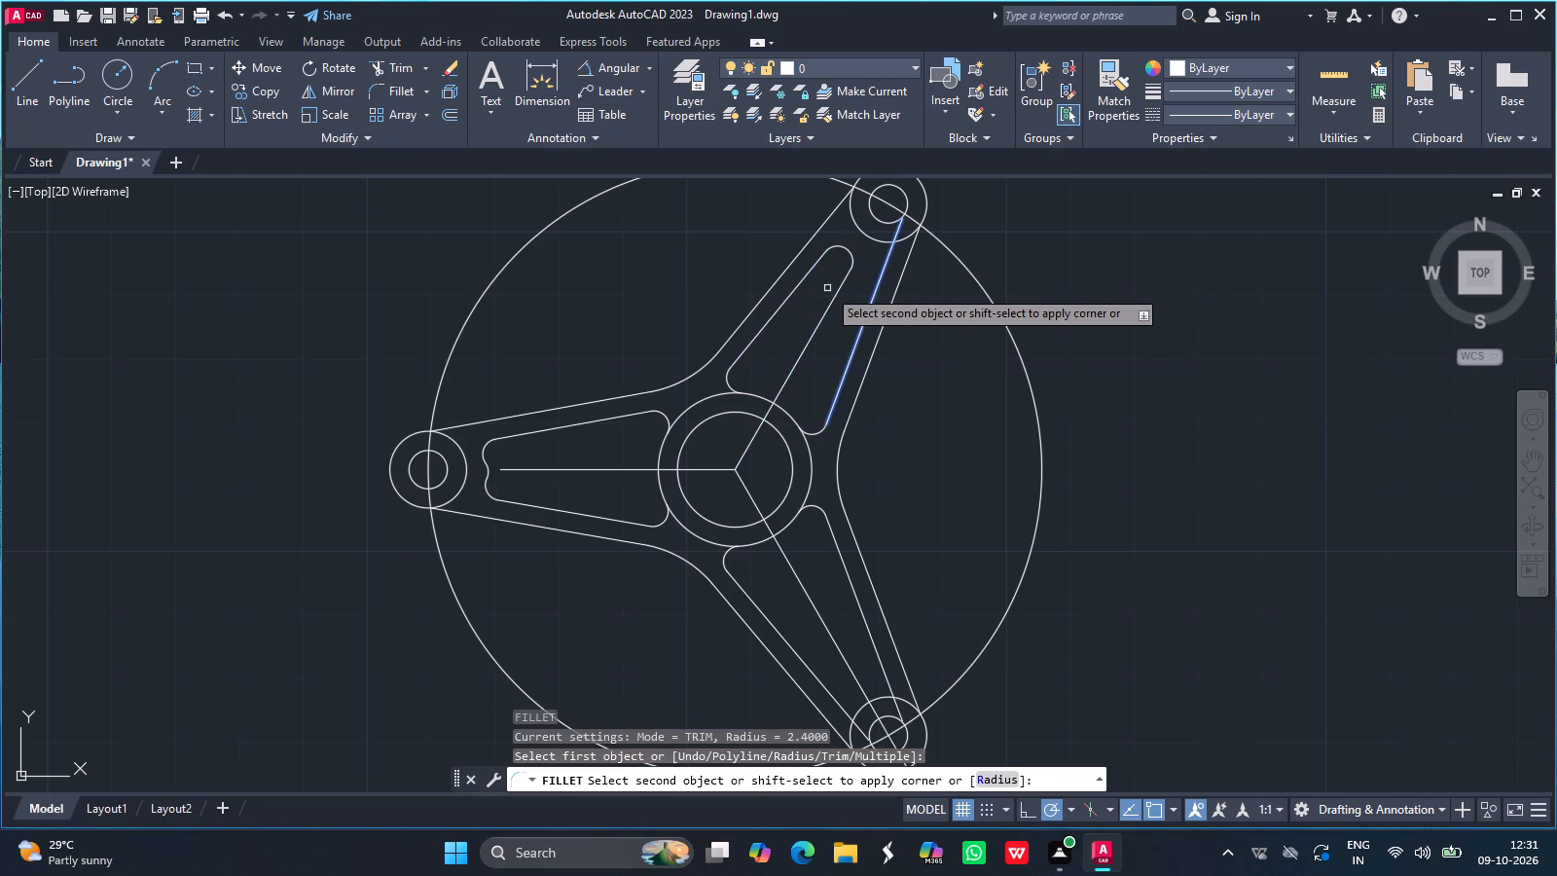
left_click_drag(827, 288, 844, 290)
left_click(837, 290)
Fillet the two small arcs at the boss end of the 60° arm's inner outline together with radius 2.4.
key("Return")
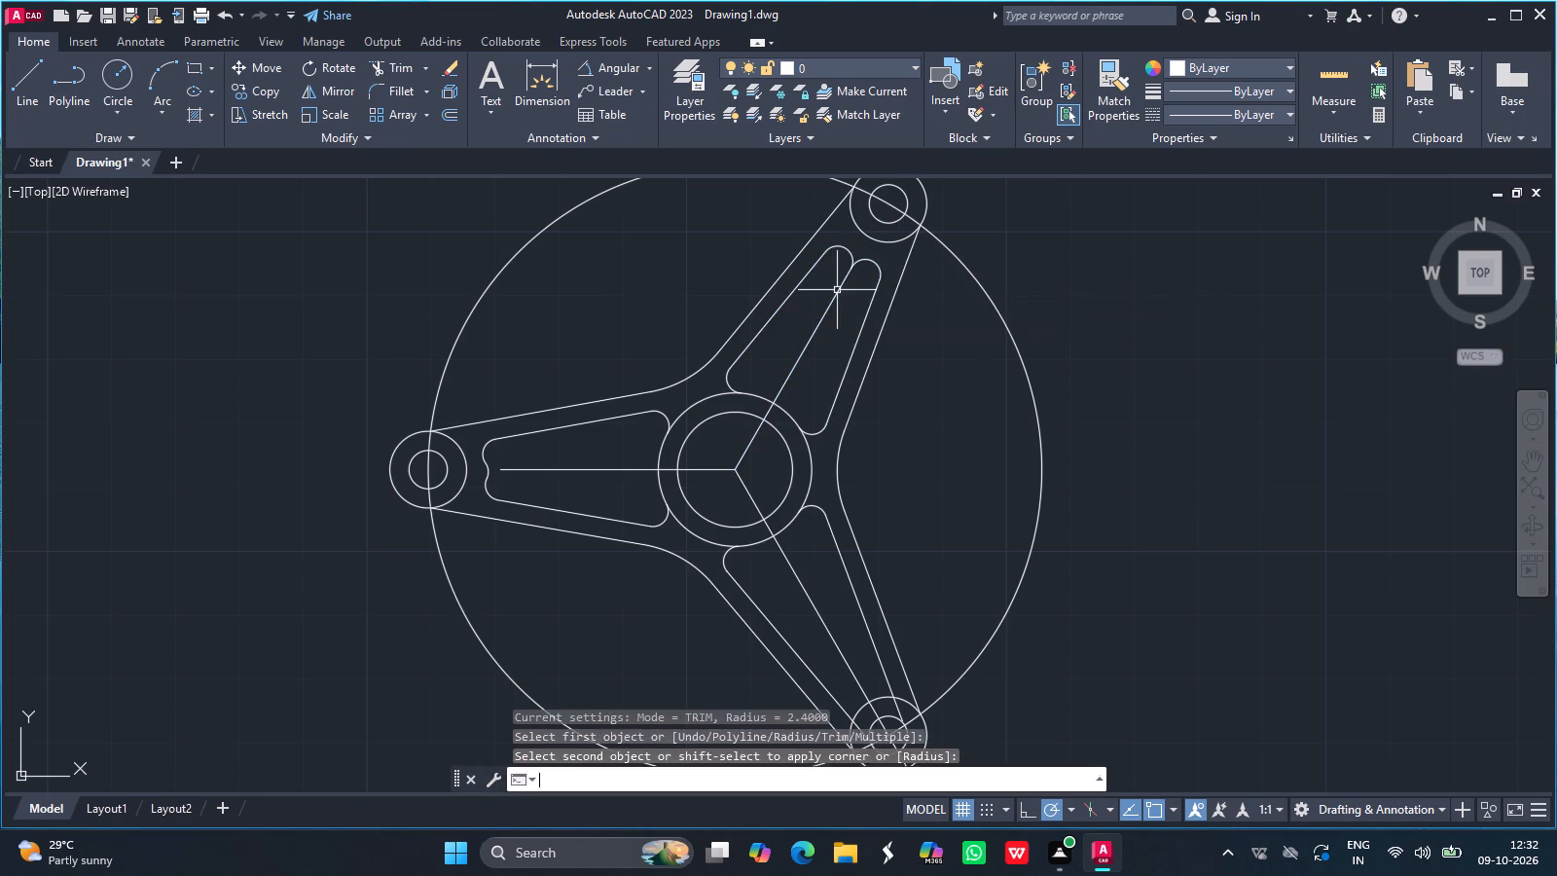
left_click_drag(850, 253, 853, 254)
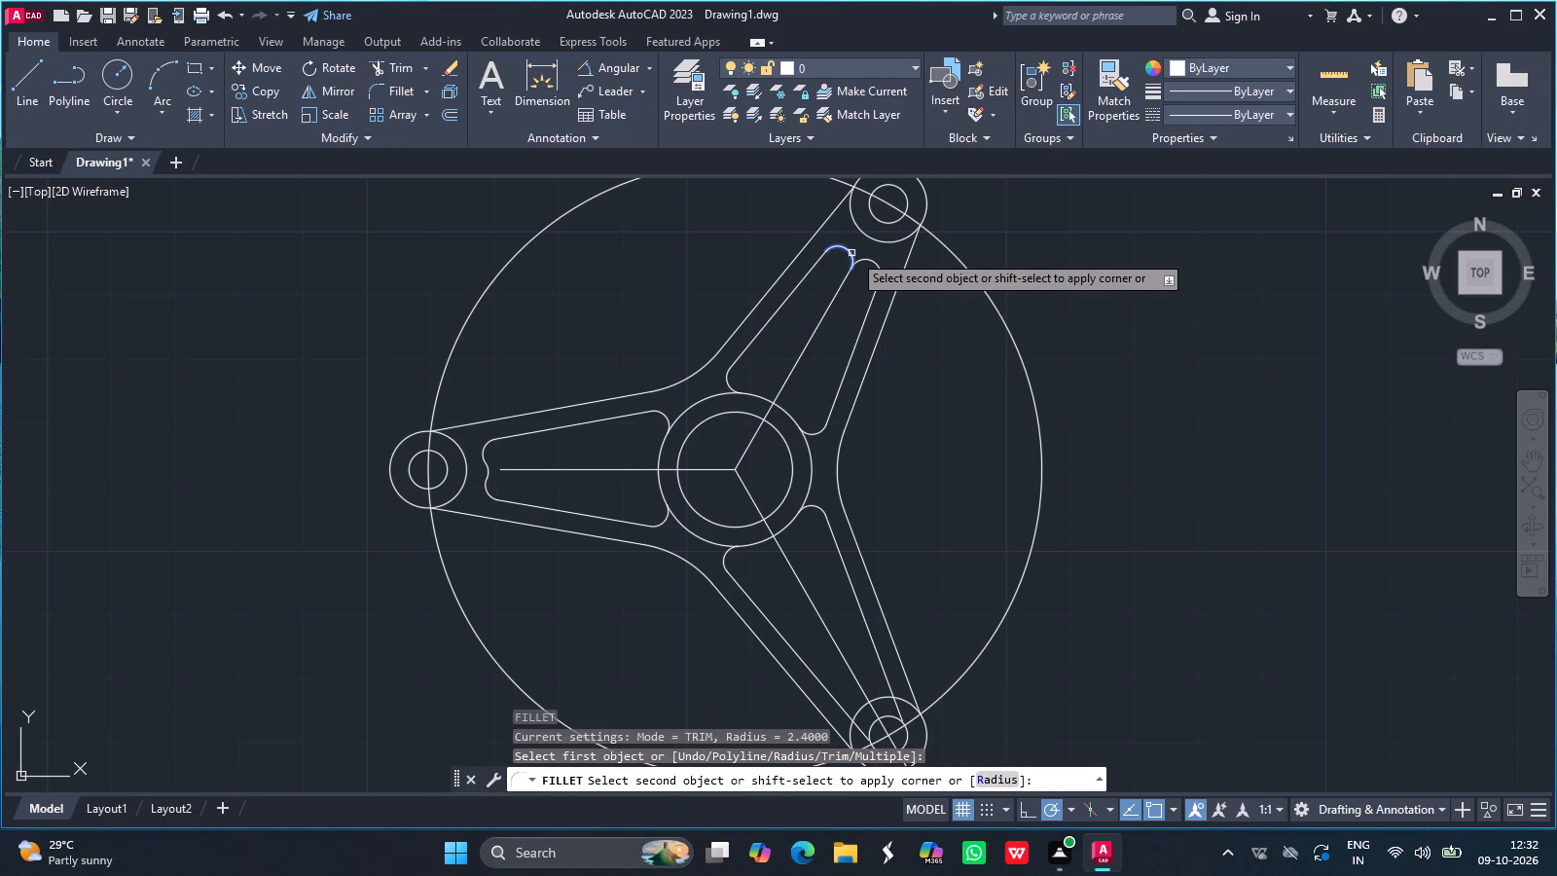
left_click_drag(853, 254, 866, 260)
left_click(866, 260)
Fillet both inner lines of the 300° arm to its centreline near the end boss with radius 2.4.
key("Return")
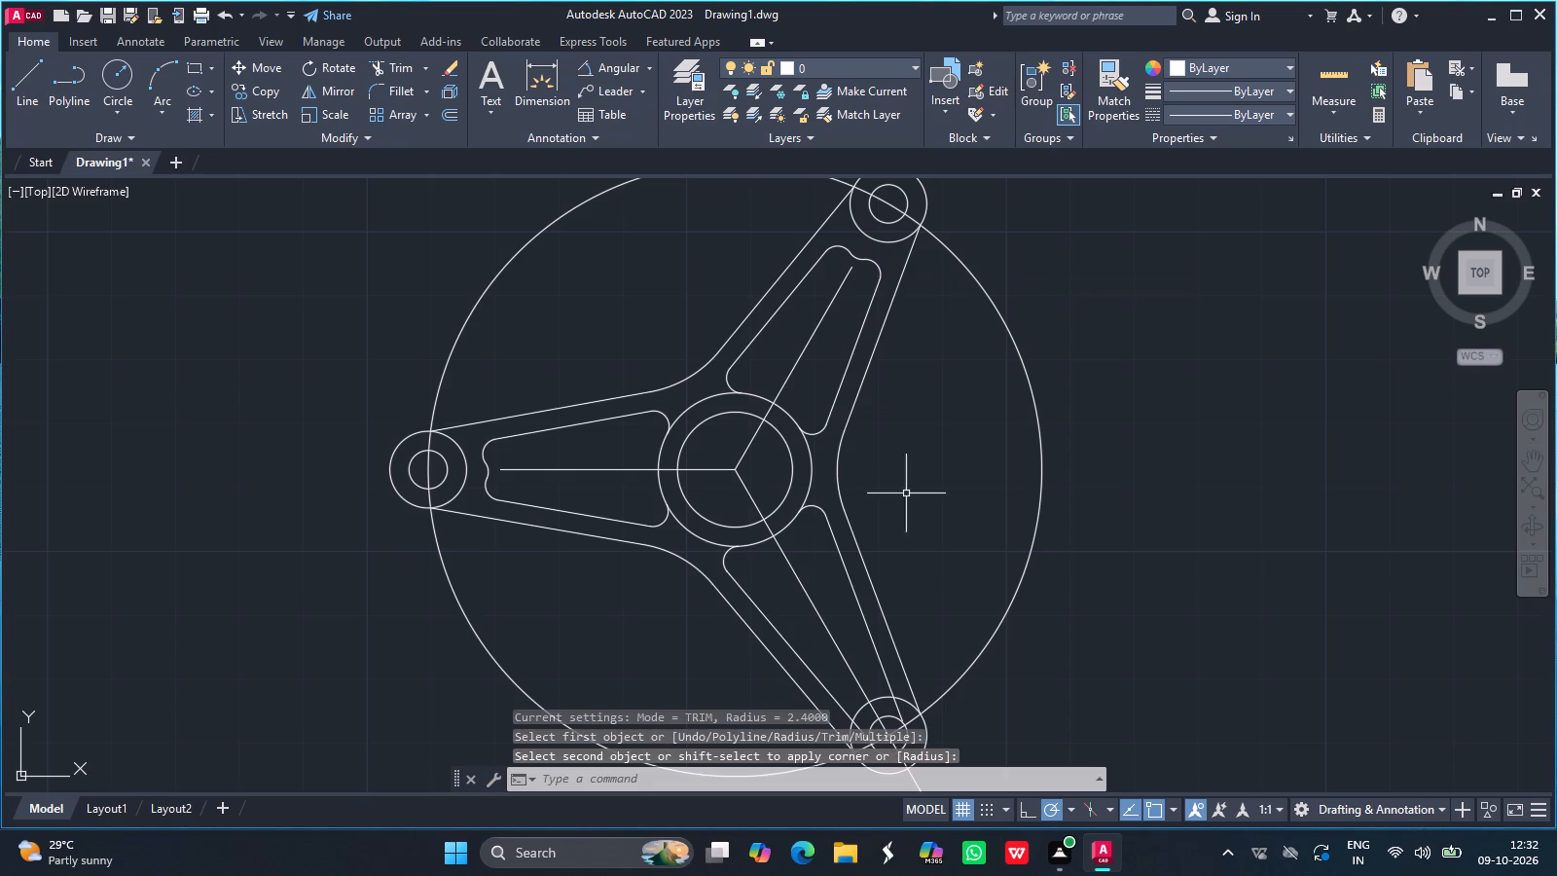
left_click(871, 636)
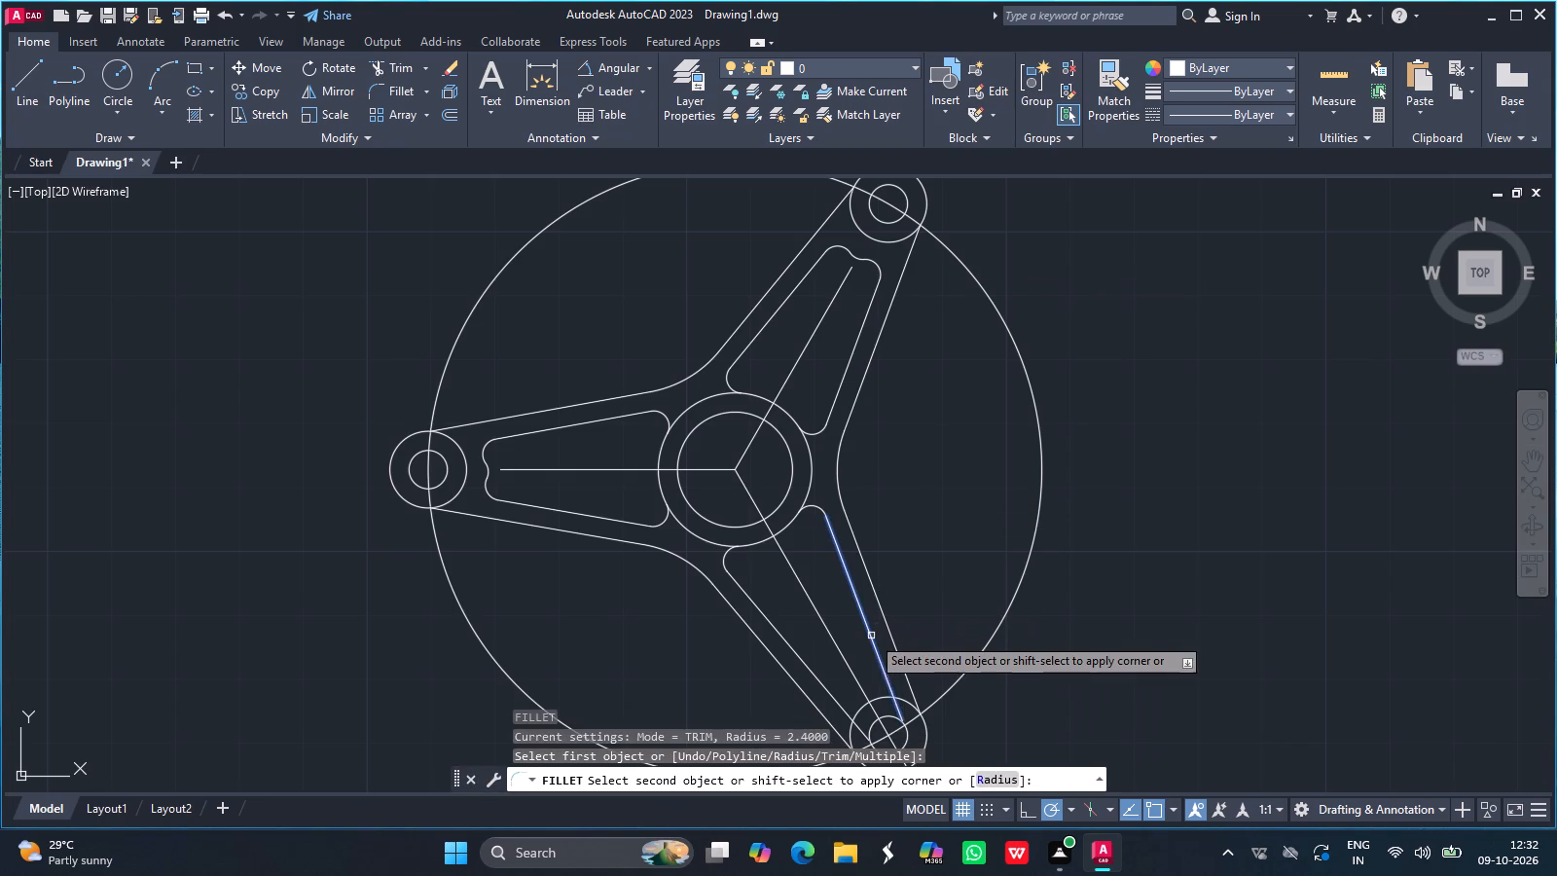
left_click(854, 675)
key("Return")
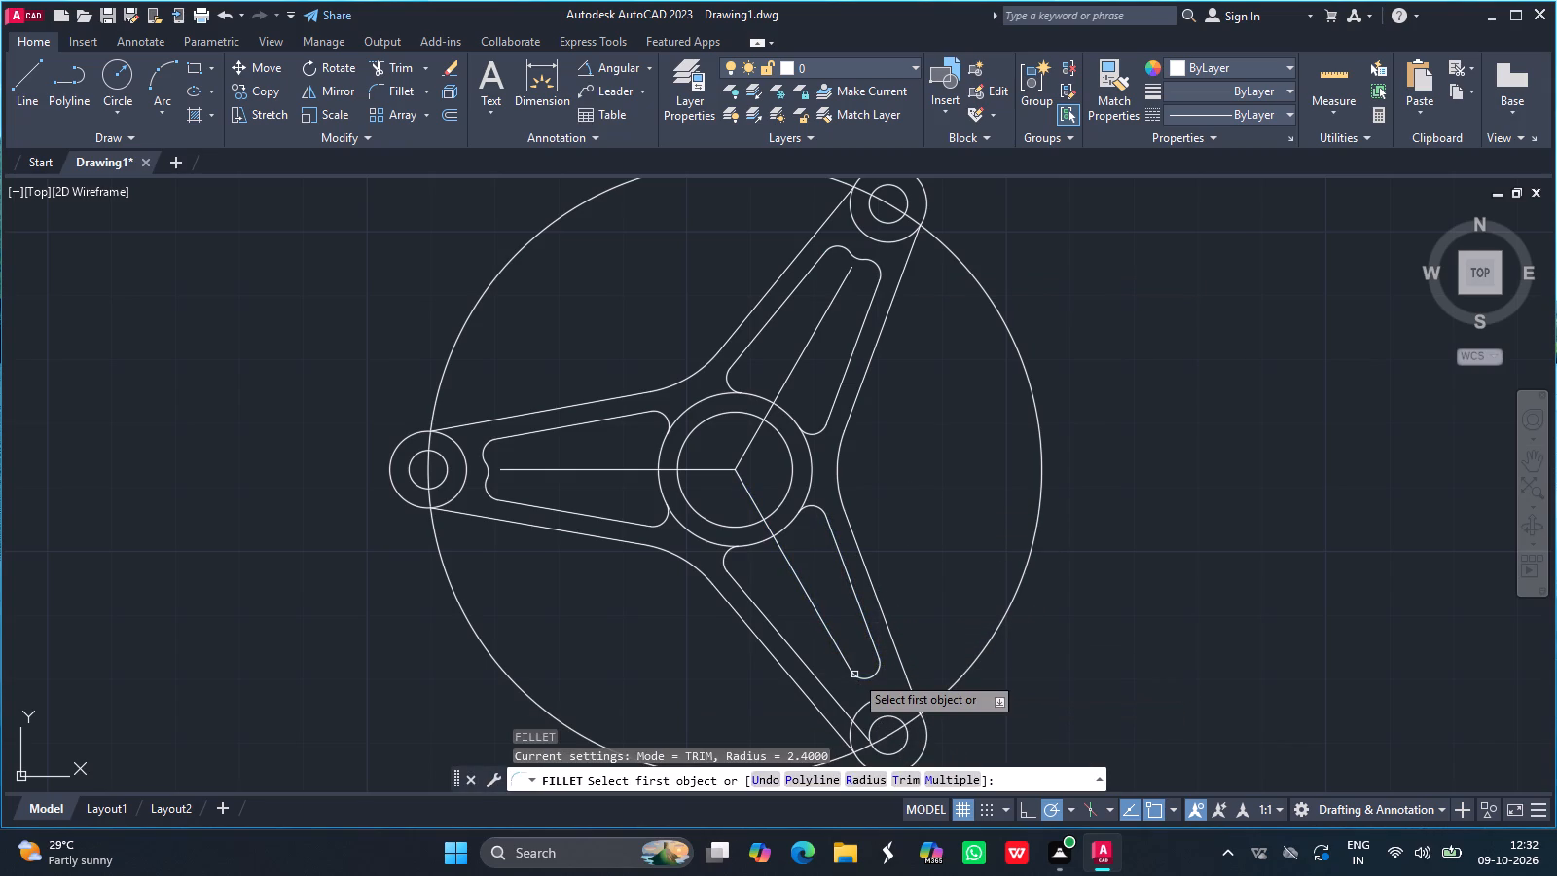
left_click_drag(843, 660, 807, 675)
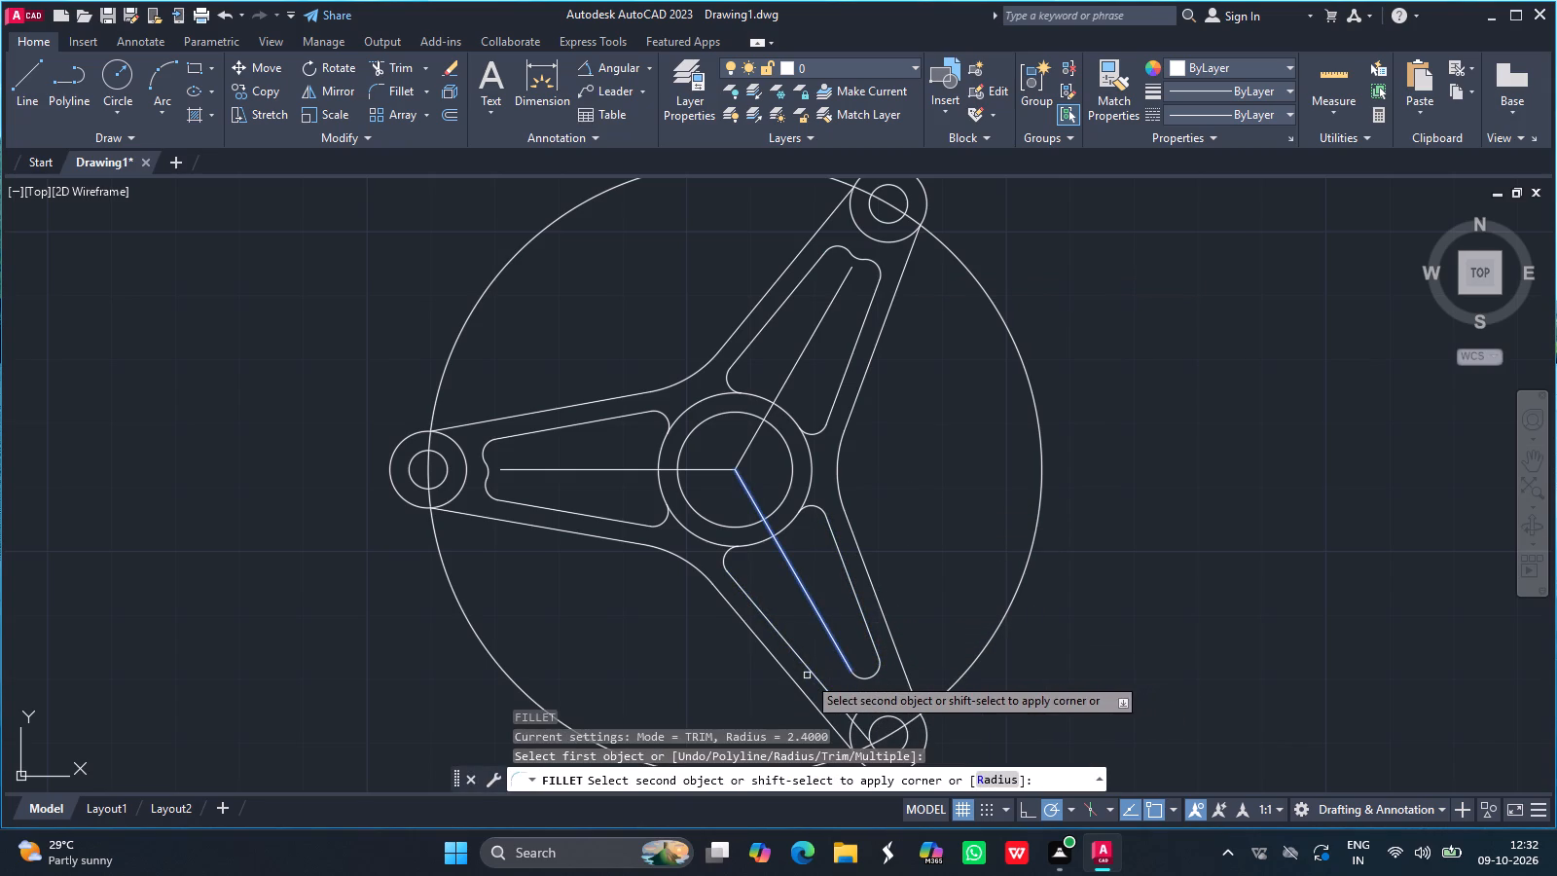
left_click_drag(807, 675, 810, 673)
left_click(810, 673)
Fillet the two small arcs at the boss end of the 300° arm's inner outline together with radius 2.4.
key("Return")
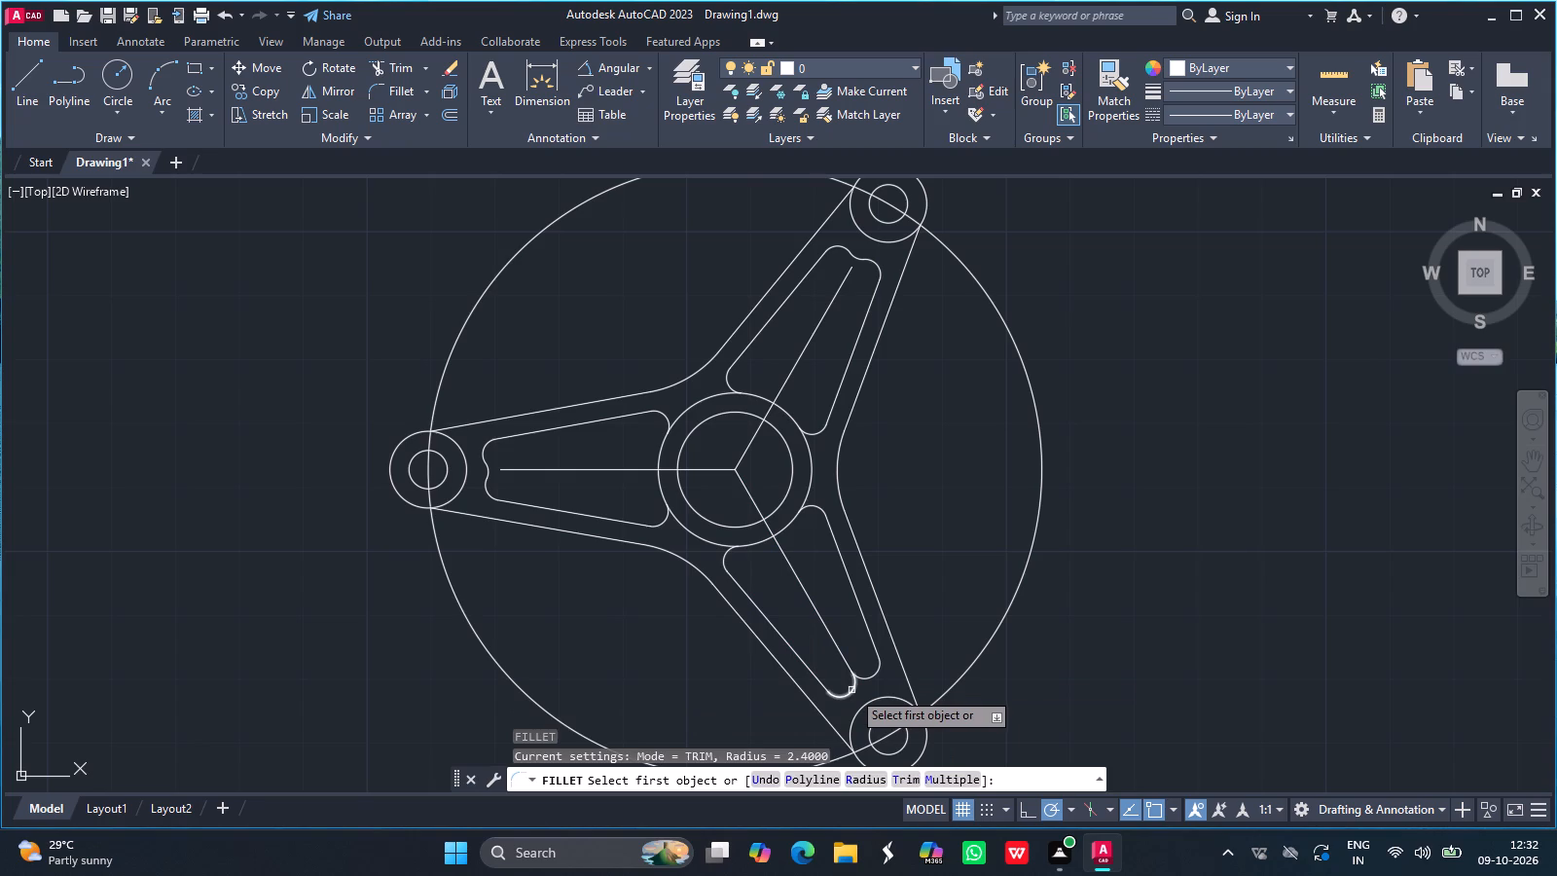
left_click_drag(851, 690, 866, 677)
left_click(866, 677)
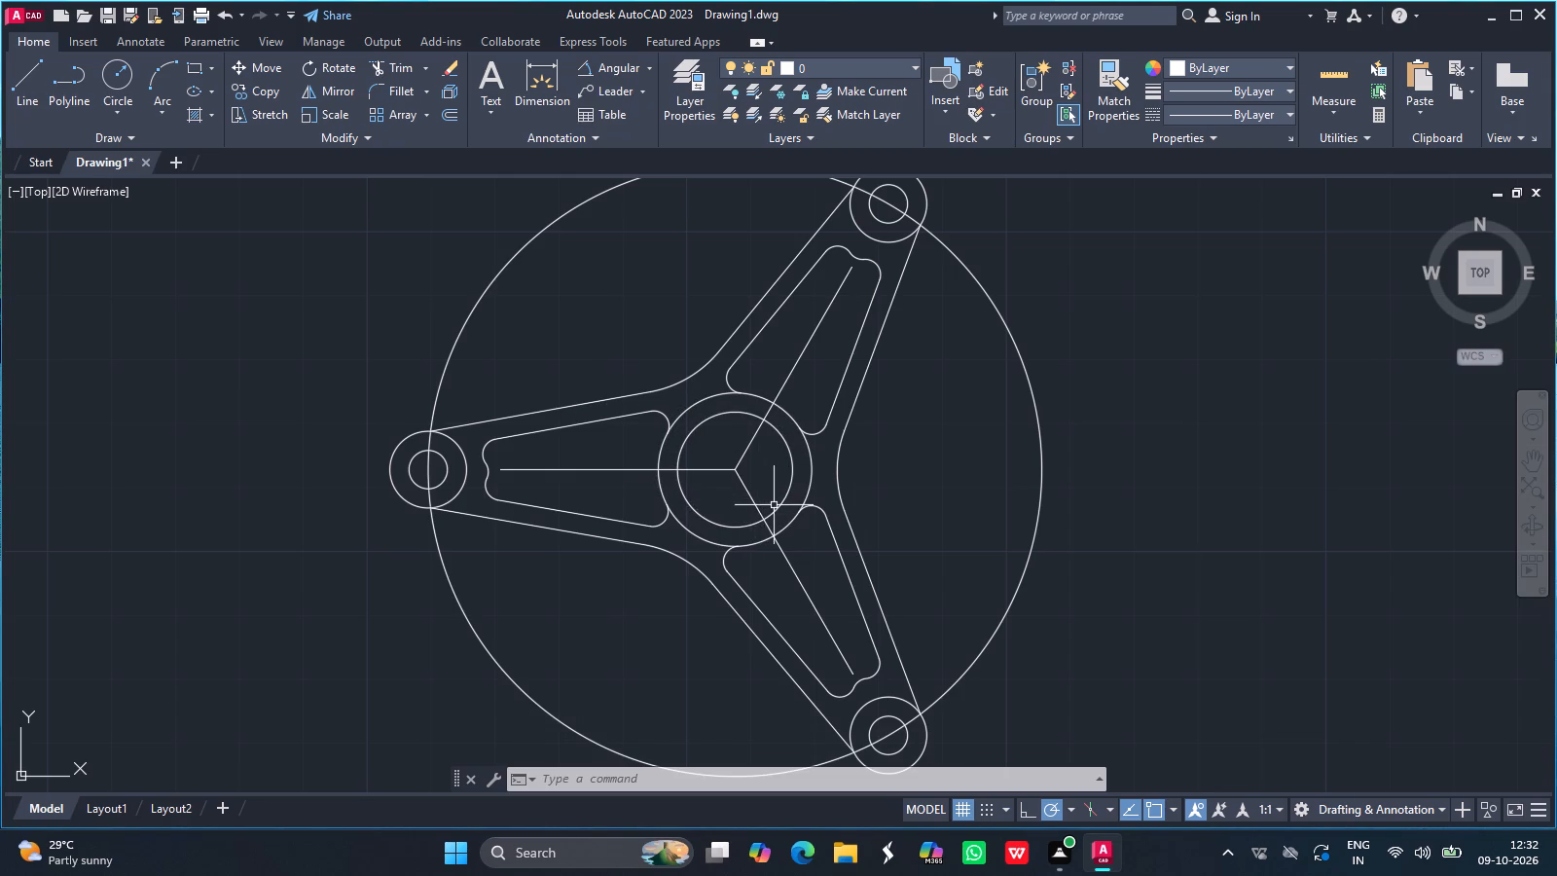
Trim the large construction circle between the 60° and 300° arms and between the 300° and 180° arms.
left_click(402, 63)
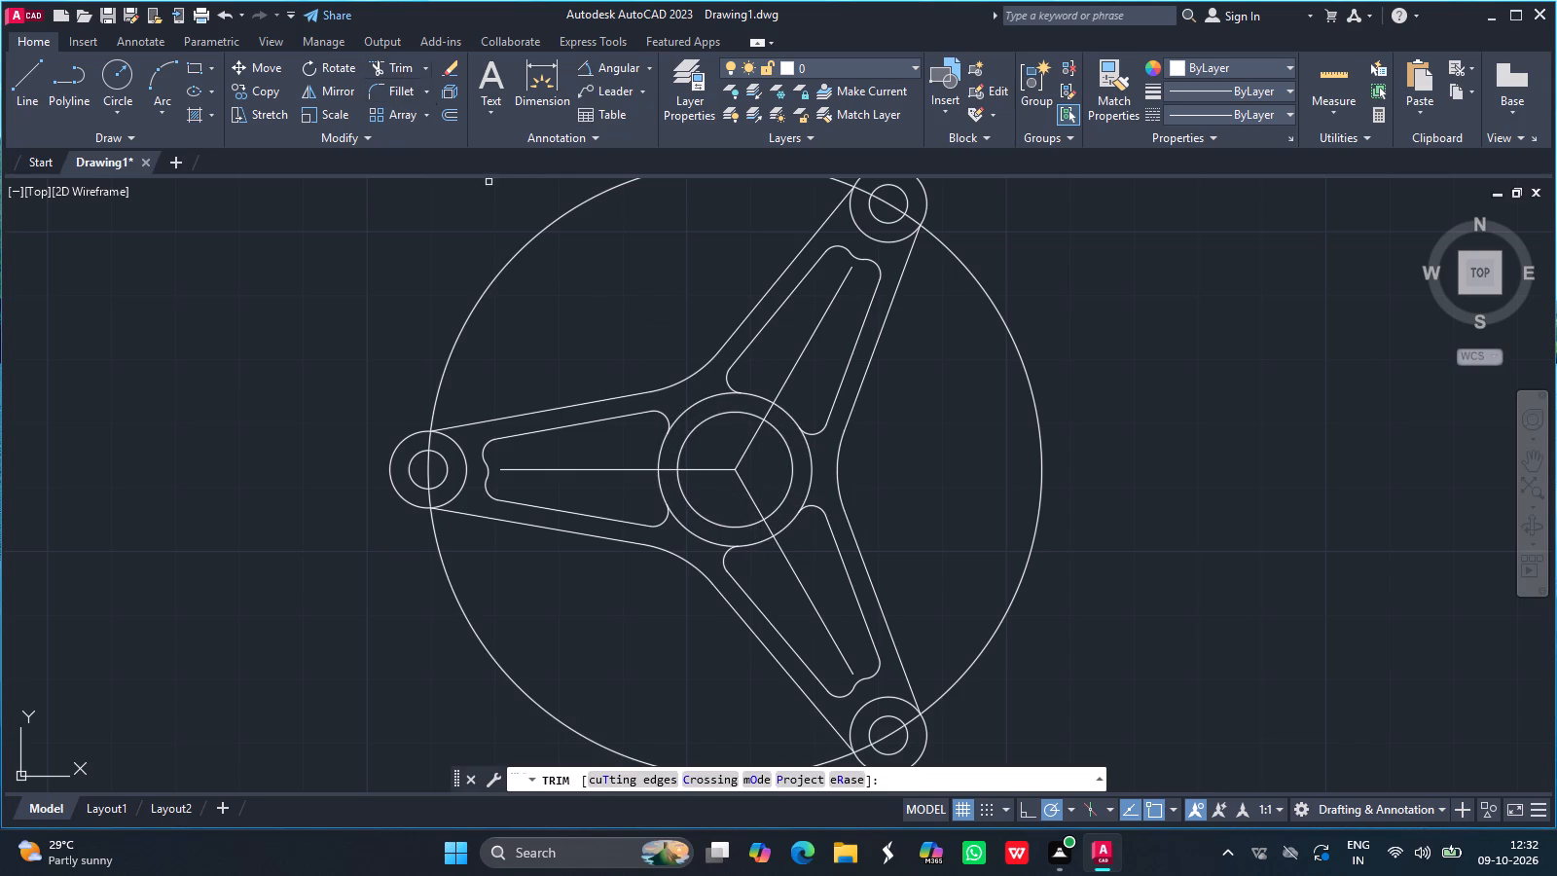
left_click(1041, 420)
left_click(1041, 420)
left_click(1035, 426)
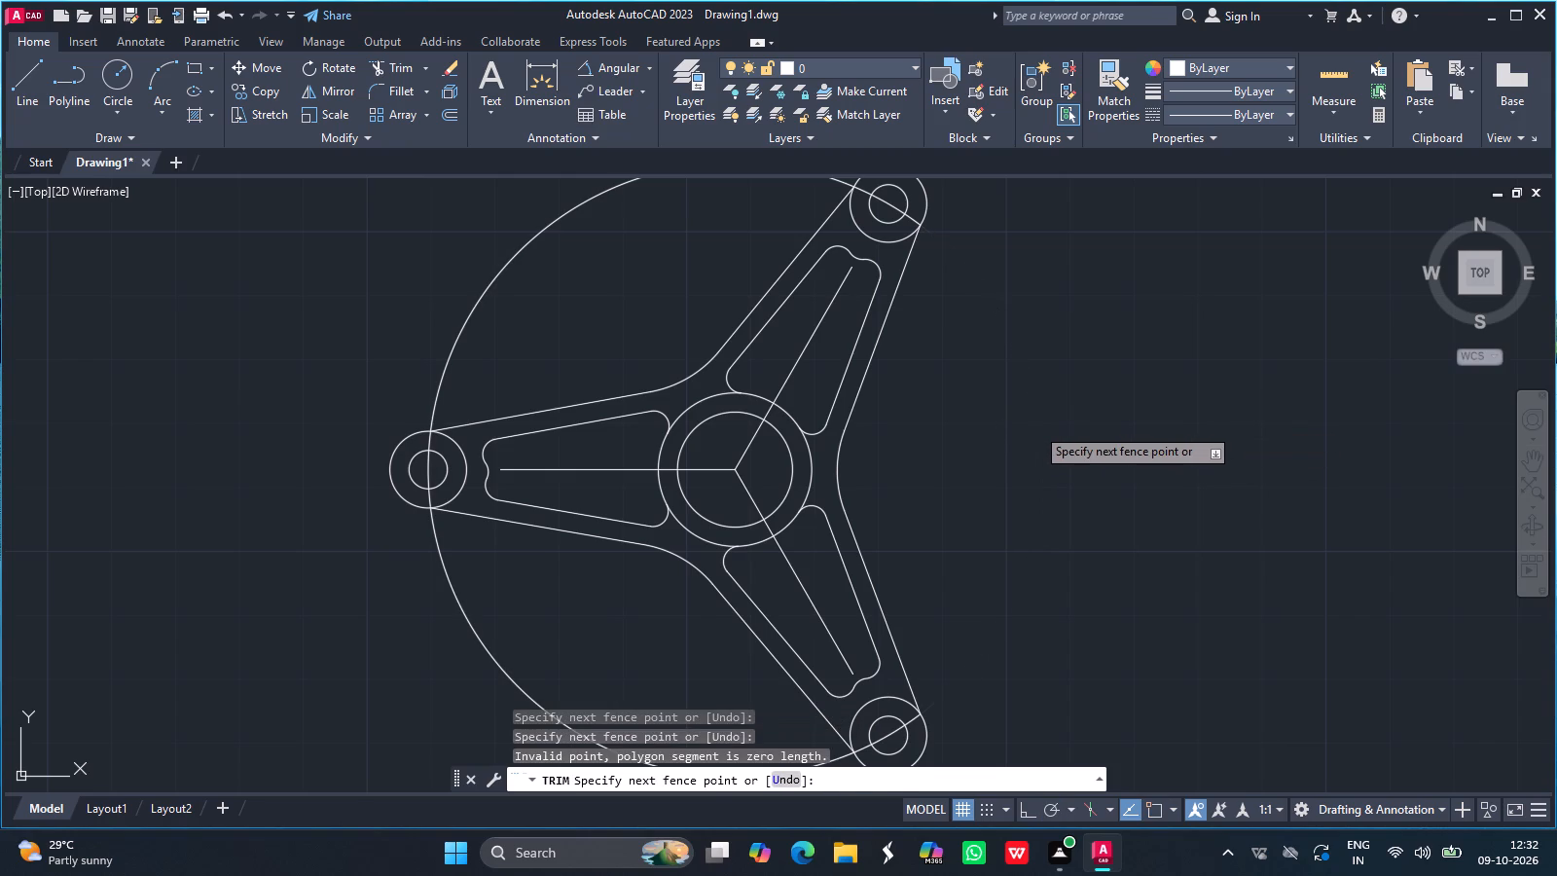
left_click(474, 629)
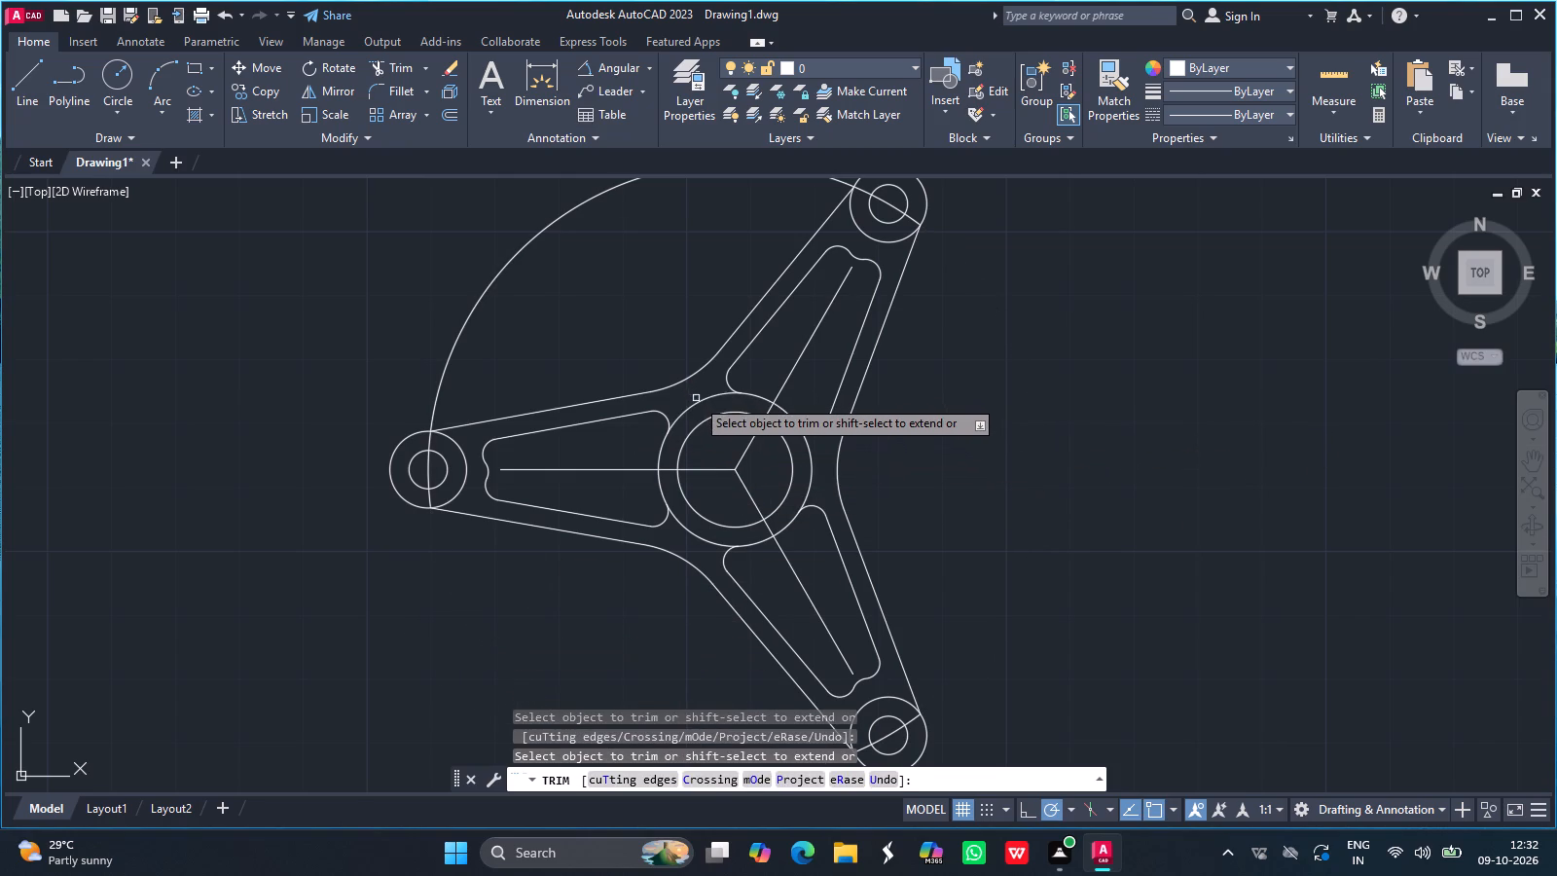
Trim the three portions of the hub's outer circle lying between the arm pockets.
left_click(697, 400)
left_click_drag(812, 460, 698, 539)
left_click(698, 539)
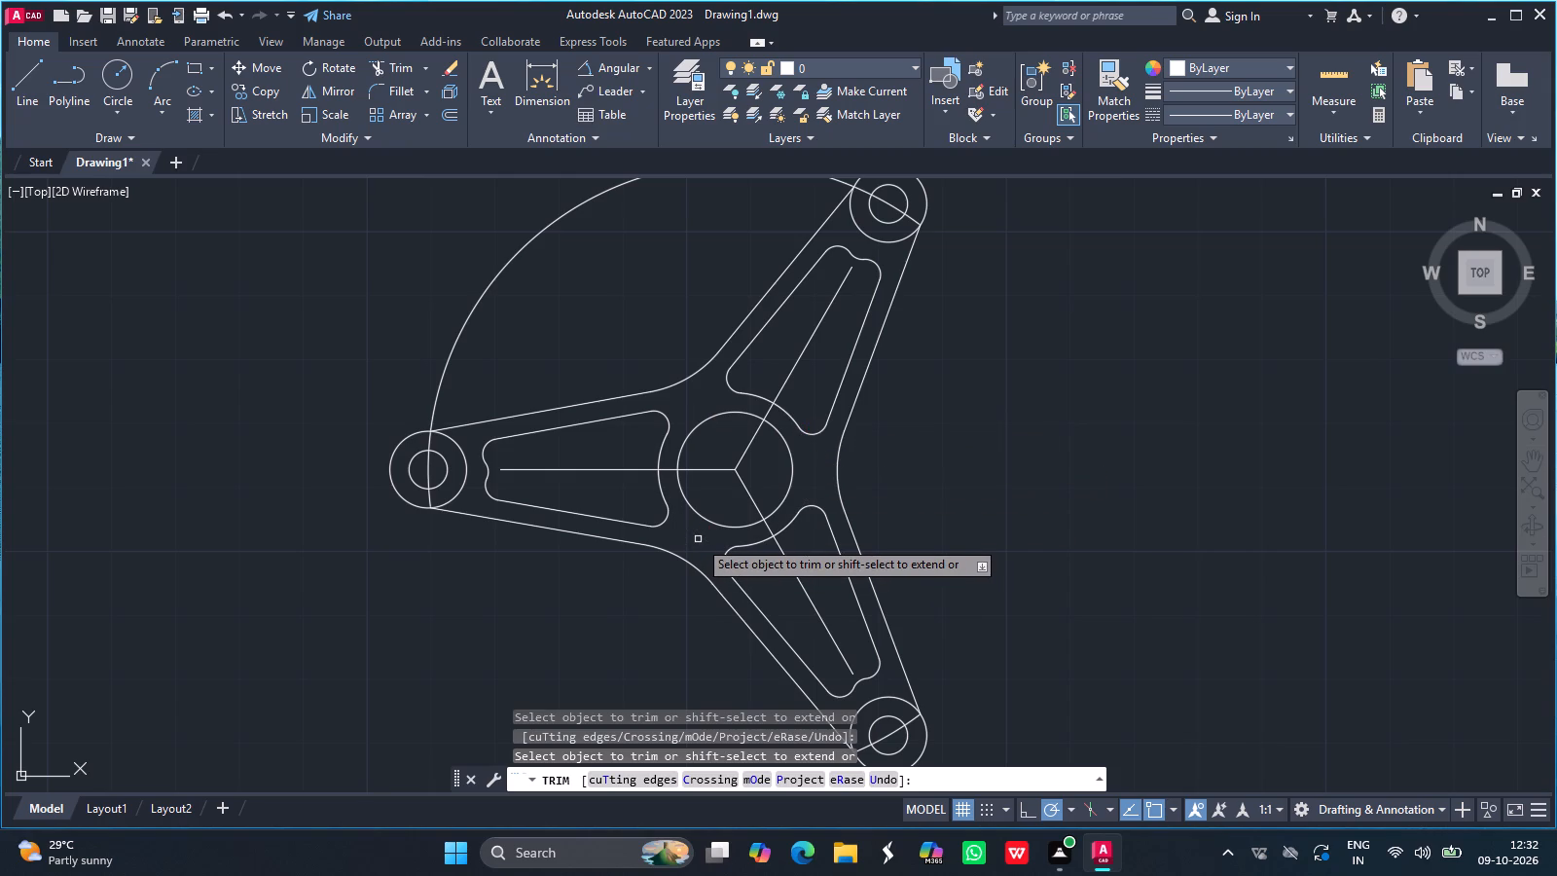
key("Return")
Extend the 180° arm's centreline outward through its end boss to the far side of the boss's outer circle.
type("ext")
left_click(754, 595)
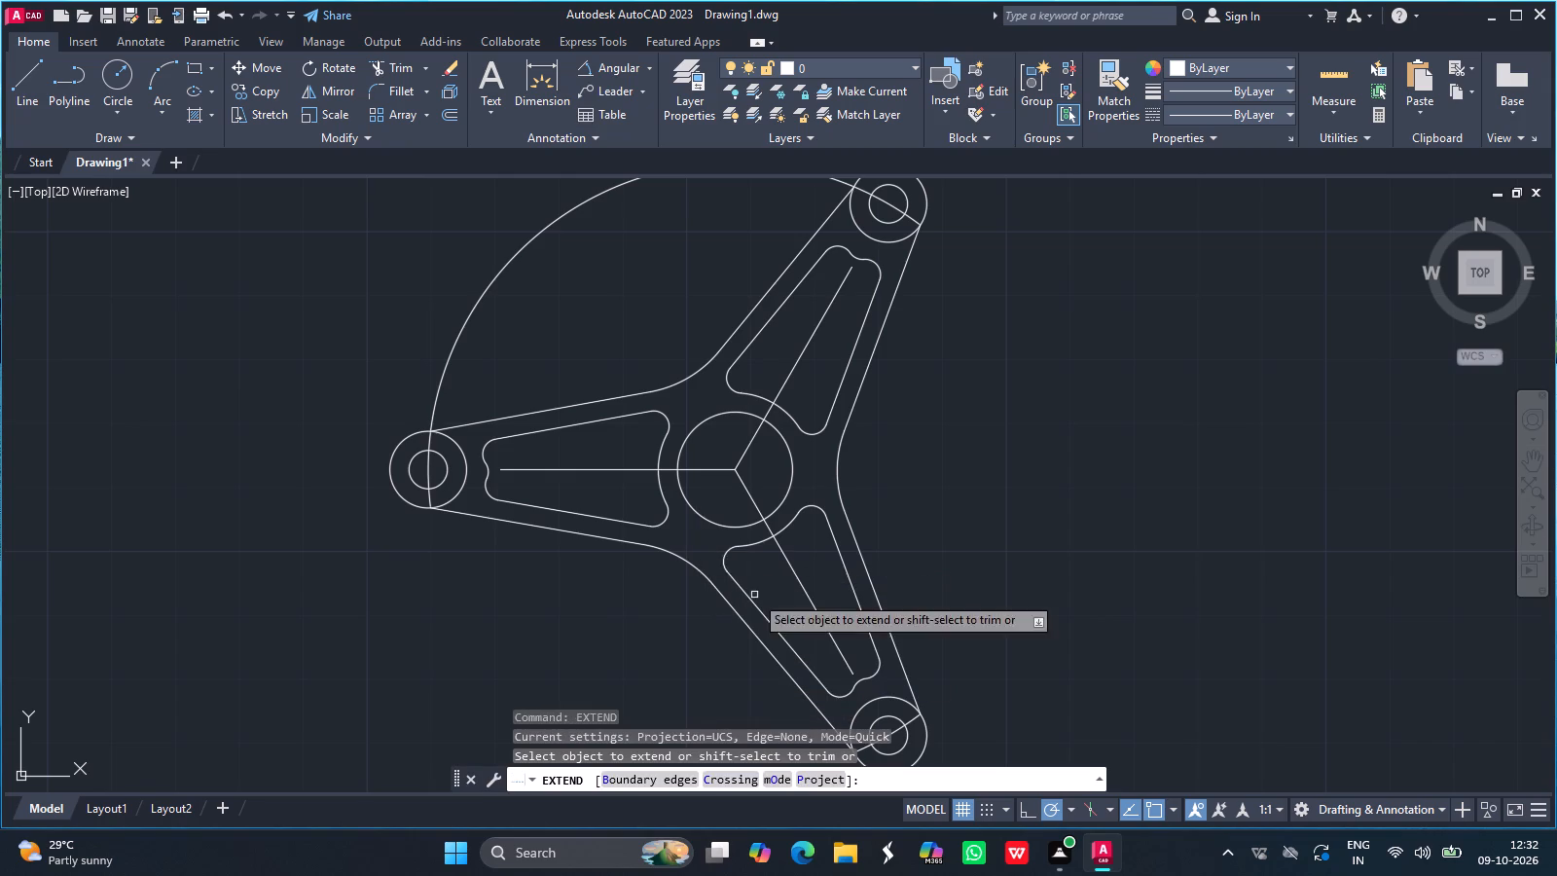
left_click_drag(528, 472, 506, 472)
left_click_drag(506, 472, 477, 470)
left_click_drag(477, 470, 470, 470)
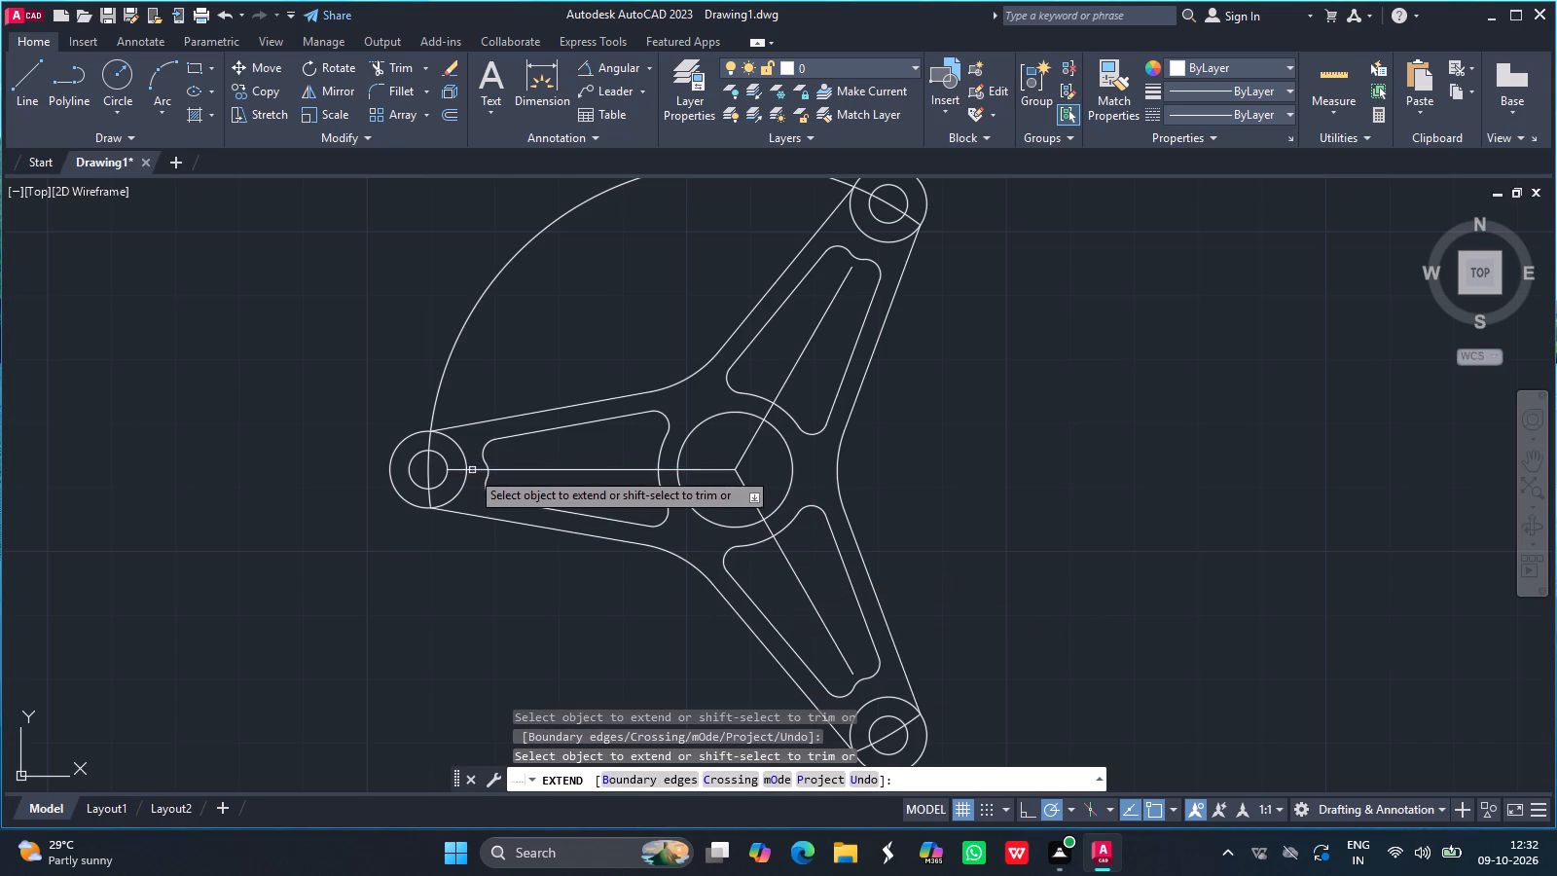
left_click_drag(470, 470, 459, 470)
left_click_drag(459, 470, 440, 469)
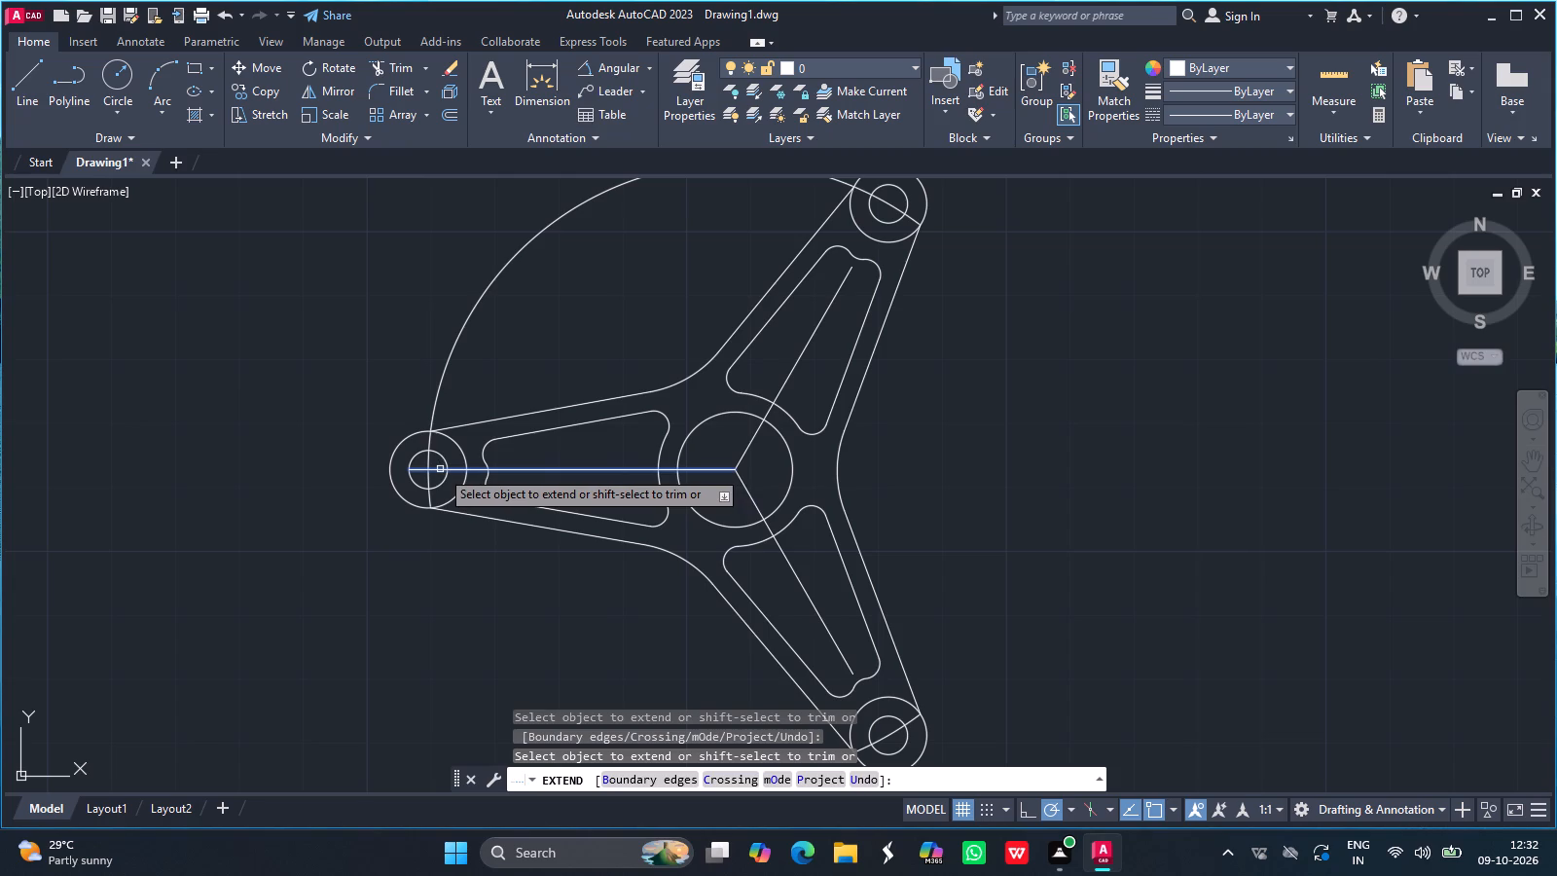
left_click_drag(440, 469, 419, 469)
left_click(419, 469)
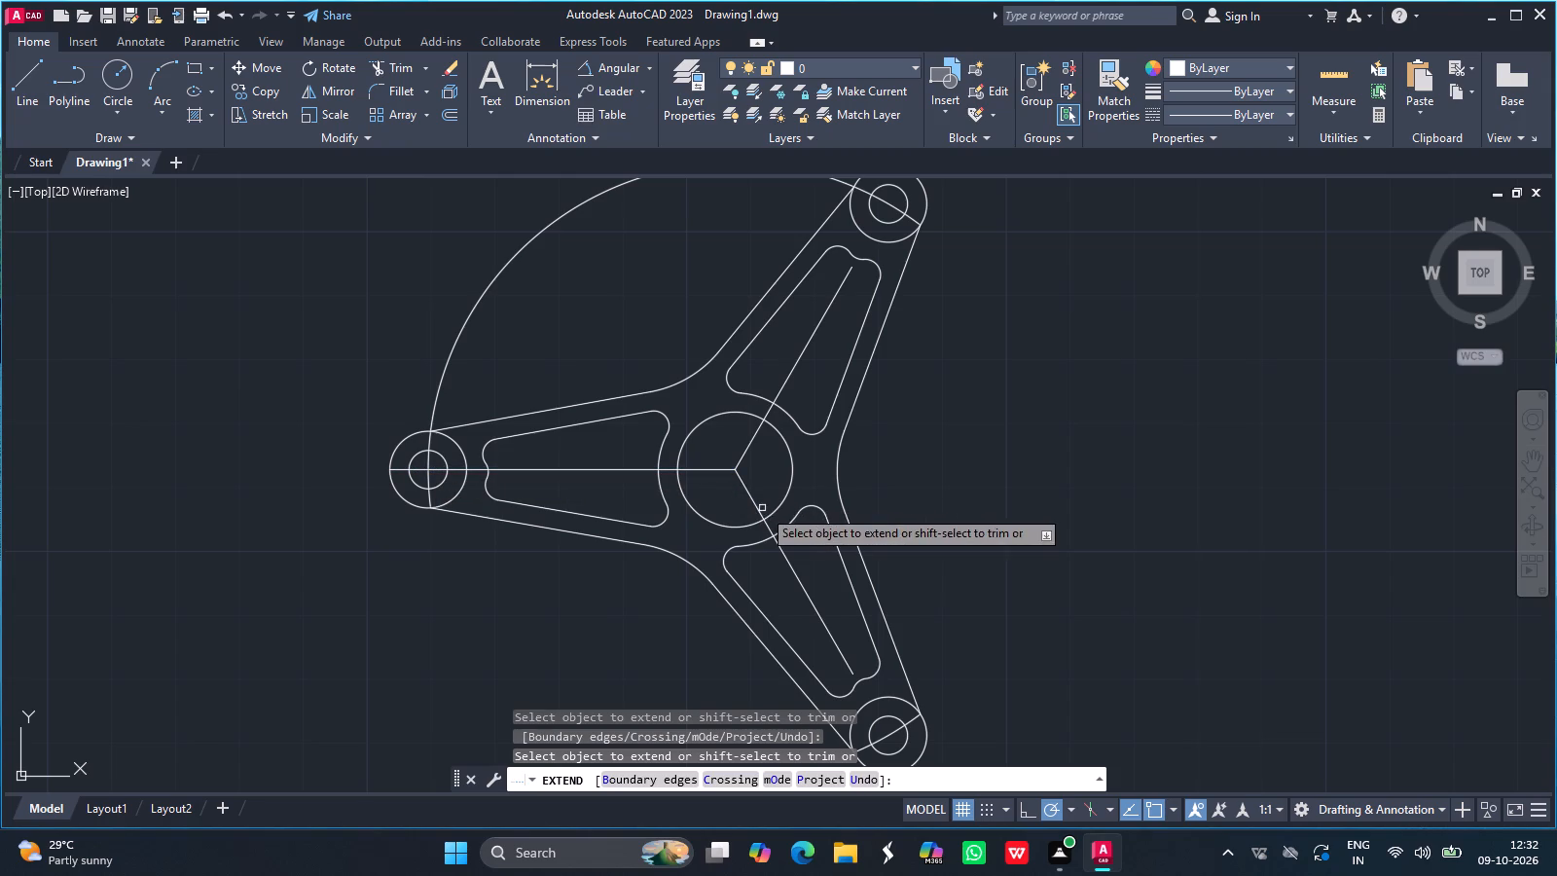
Extend the 300° arm's centreline outward through its end boss to the far side of the boss's outer circle.
left_click(835, 646)
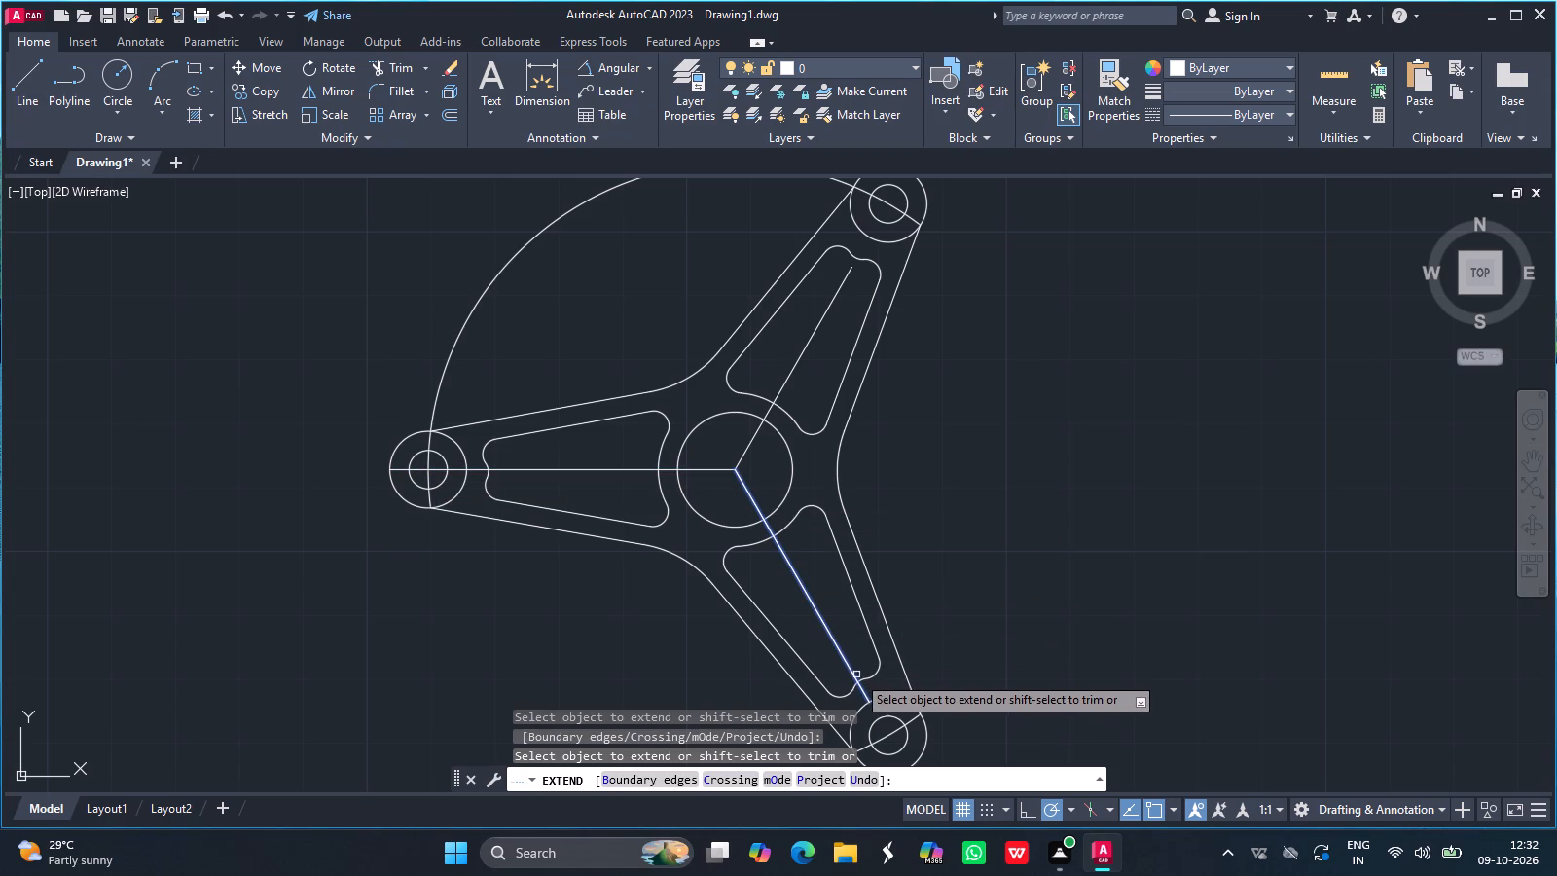
left_click_drag(856, 675, 866, 696)
left_click_drag(866, 696, 876, 714)
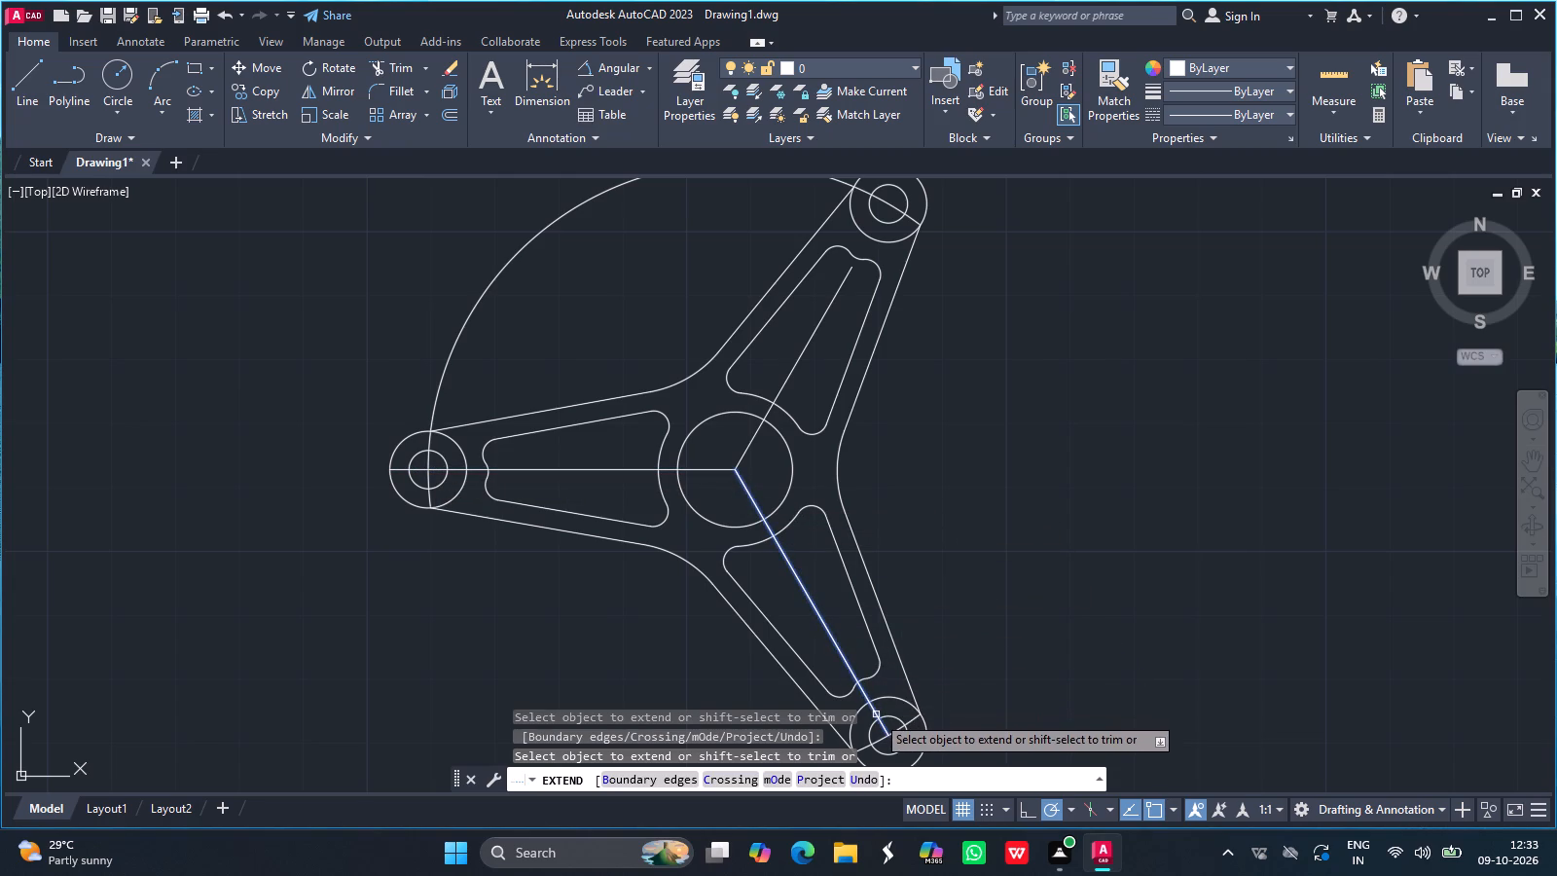
left_click_drag(876, 714, 884, 728)
left_click_drag(884, 728, 893, 747)
left_click(893, 747)
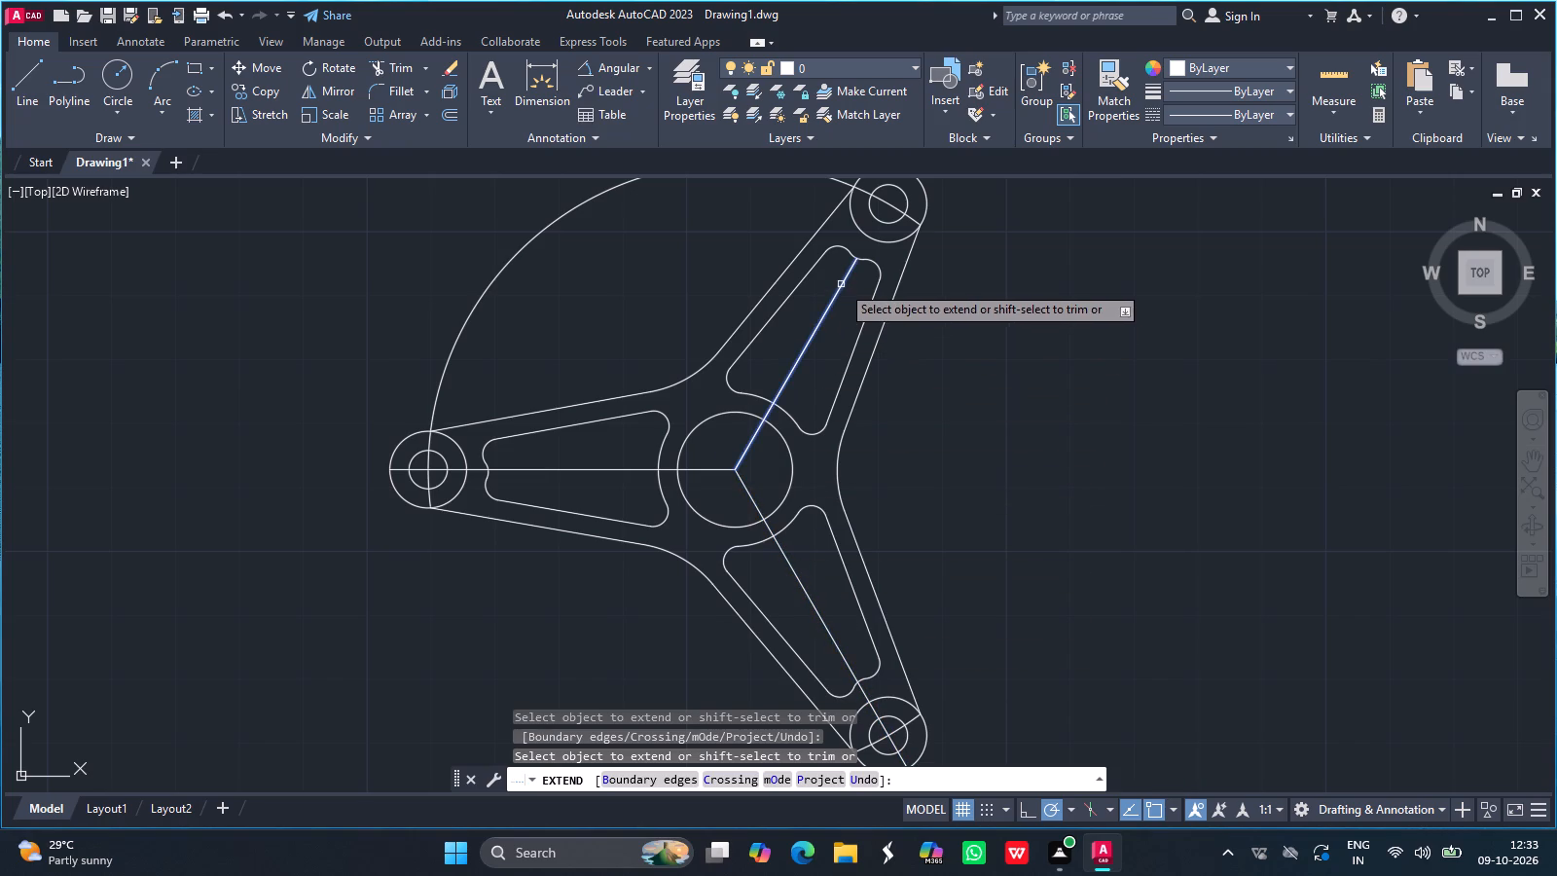
Extend the 60° arm's centreline outward through its end boss to the far side of the boss's outer circle.
left_click_drag(844, 282, 860, 257)
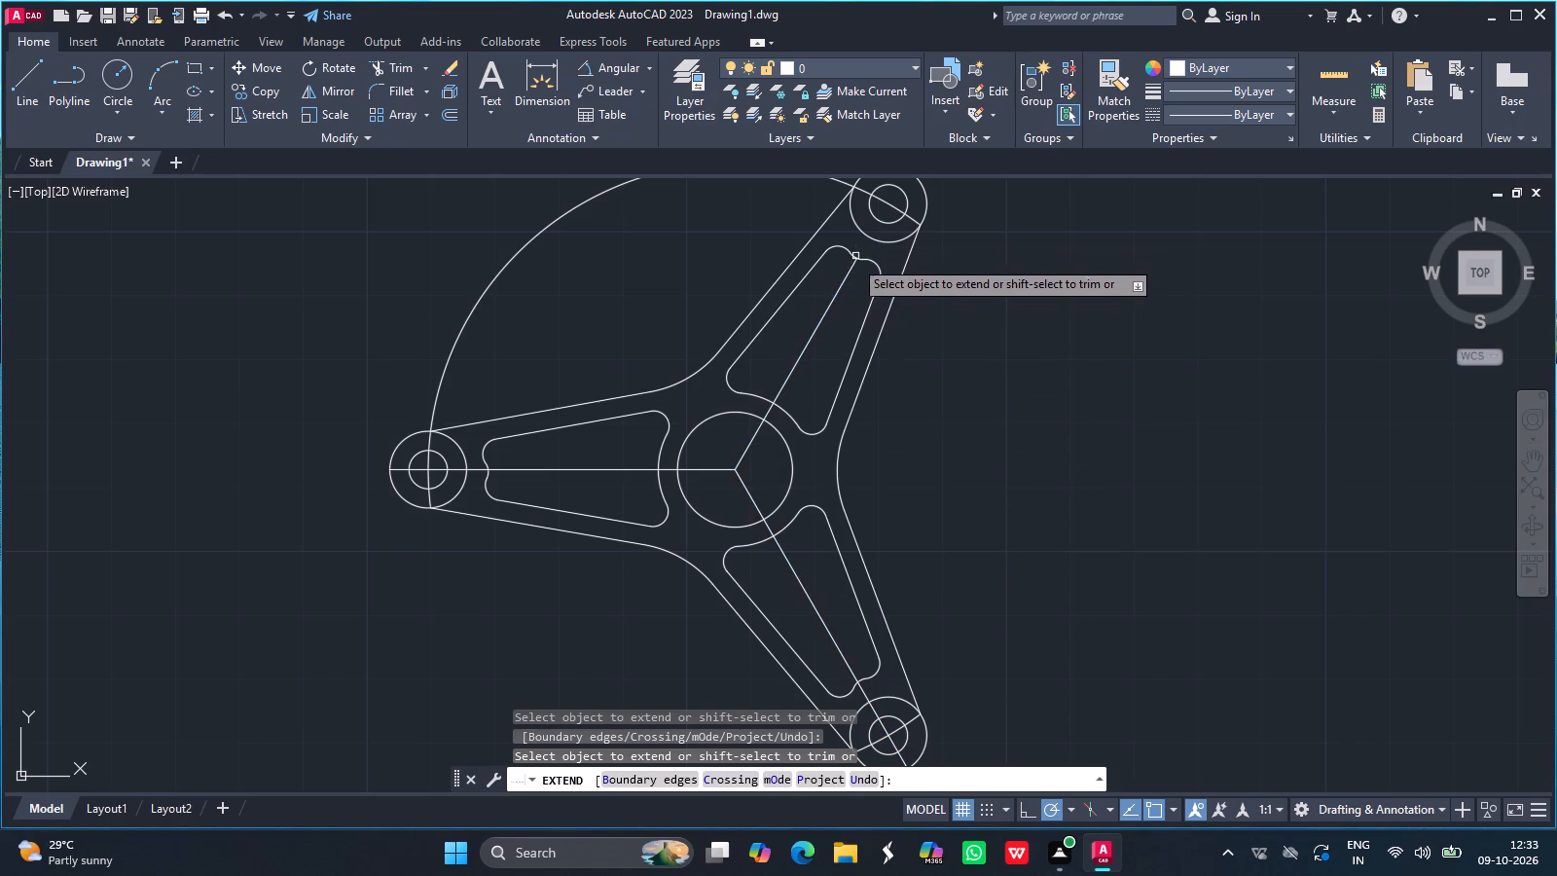
left_click_drag(850, 271, 864, 244)
left_click_drag(864, 244, 872, 232)
left_click_drag(872, 232, 885, 209)
left_click_drag(885, 209, 894, 195)
left_click(894, 195)
key("Return")
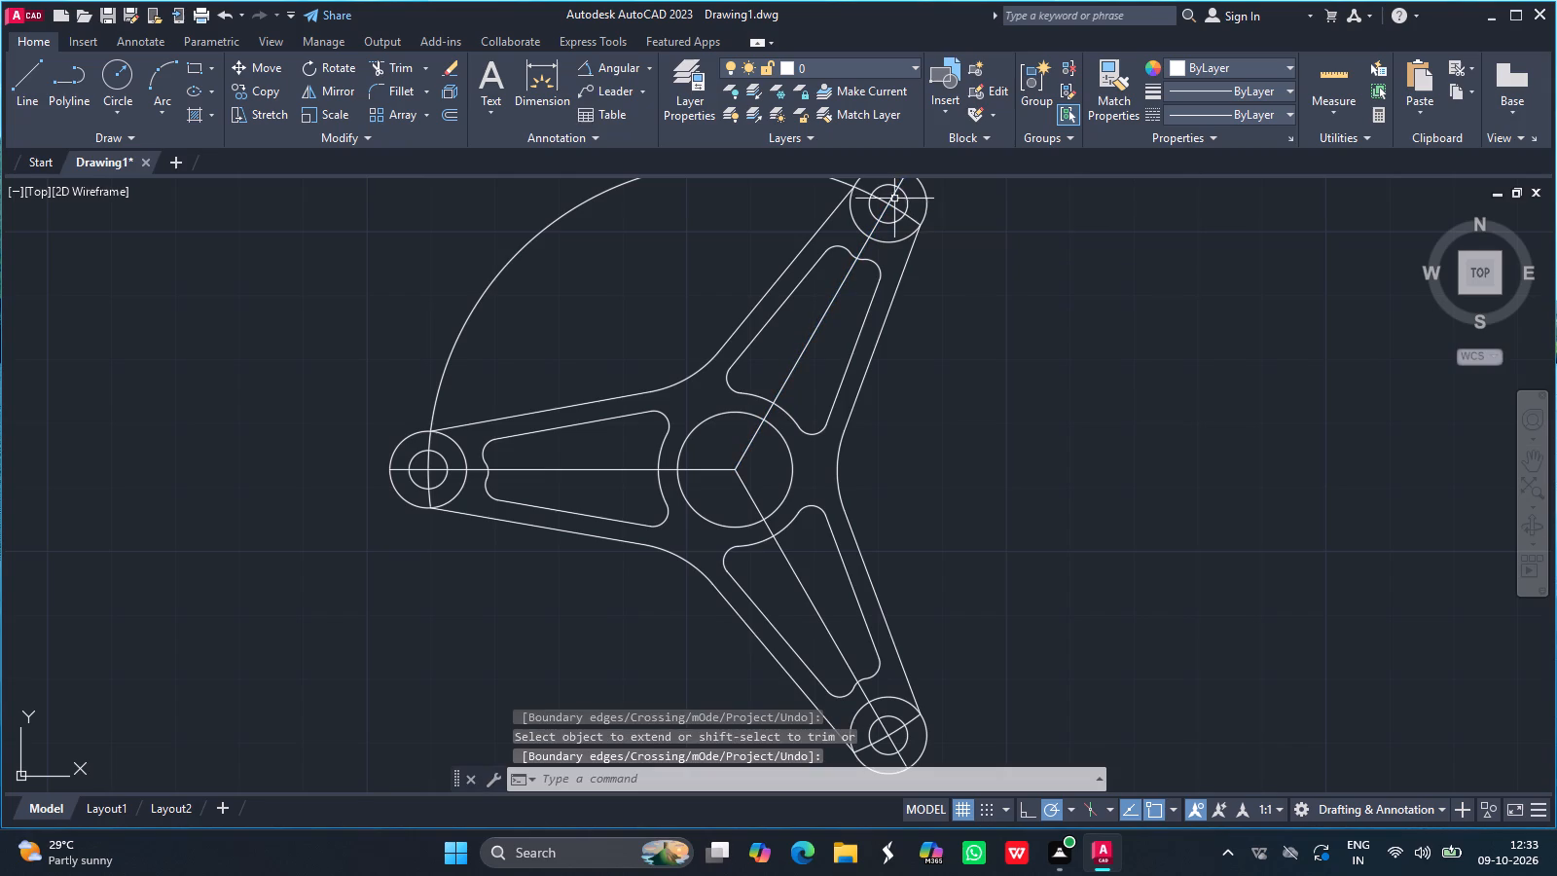
Load the CENTER linetype from acadiso.lin into the drawing.
scroll(753, 457, "down", 1, "ctrl")
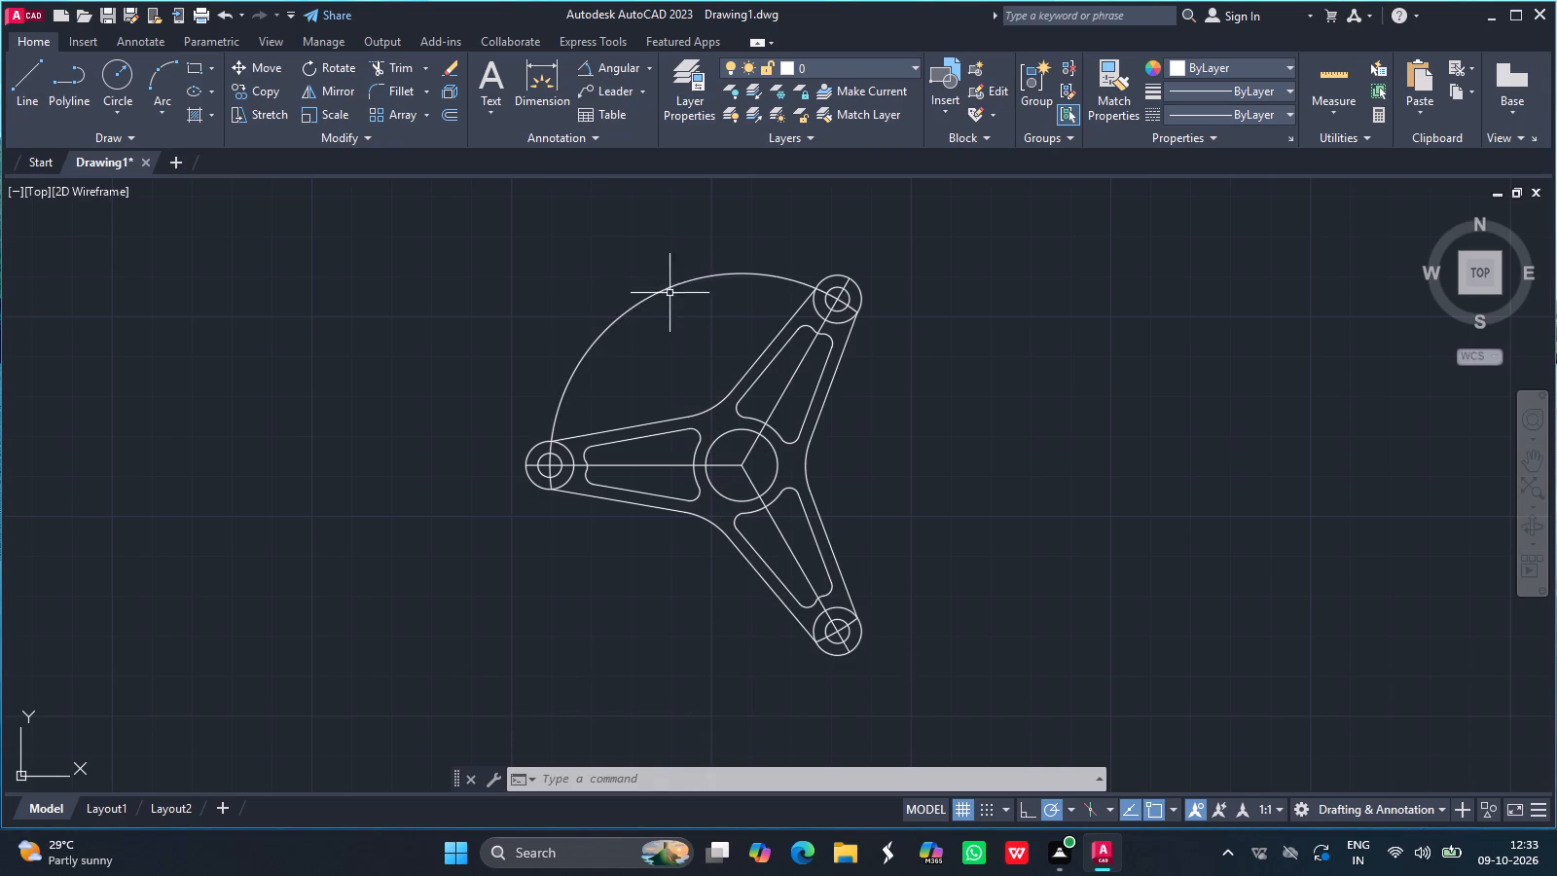
left_click(1268, 118)
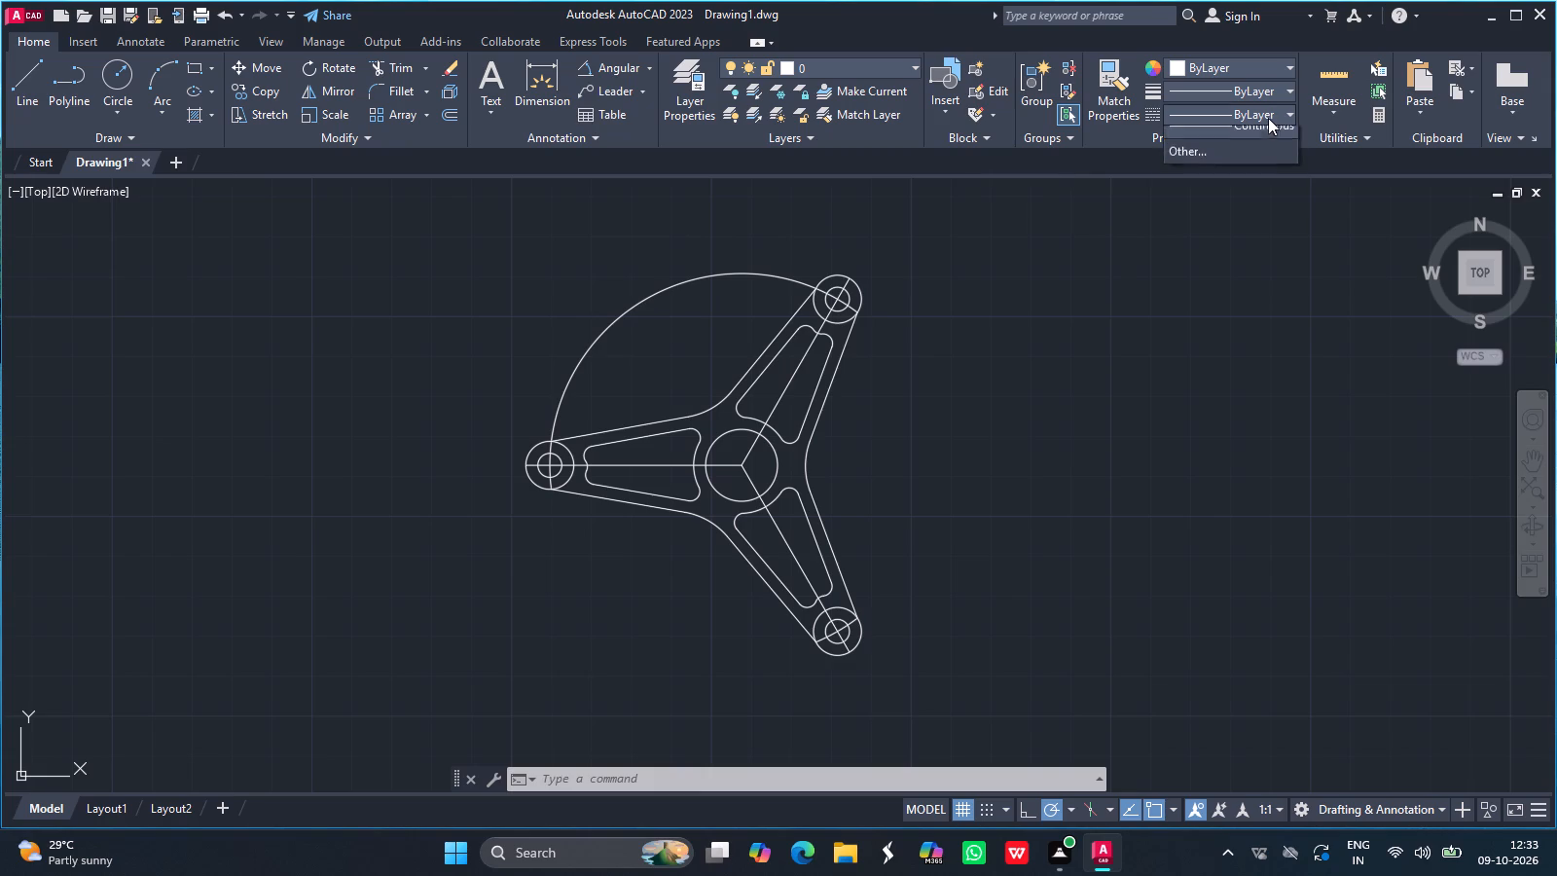
left_click(1215, 201)
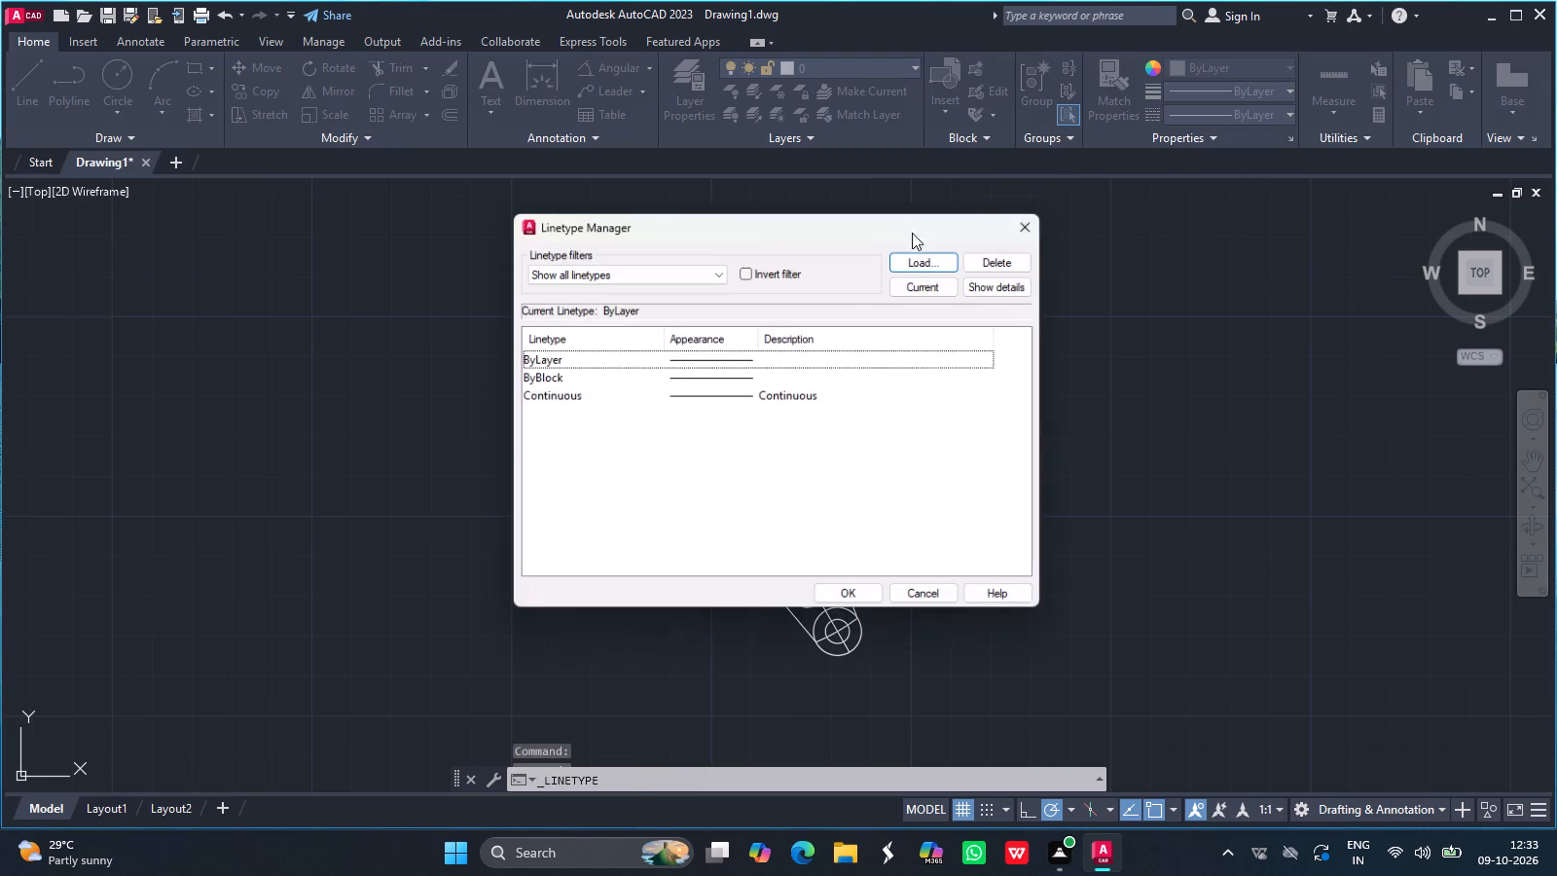
left_click(931, 252)
scroll(696, 393, "down", 2)
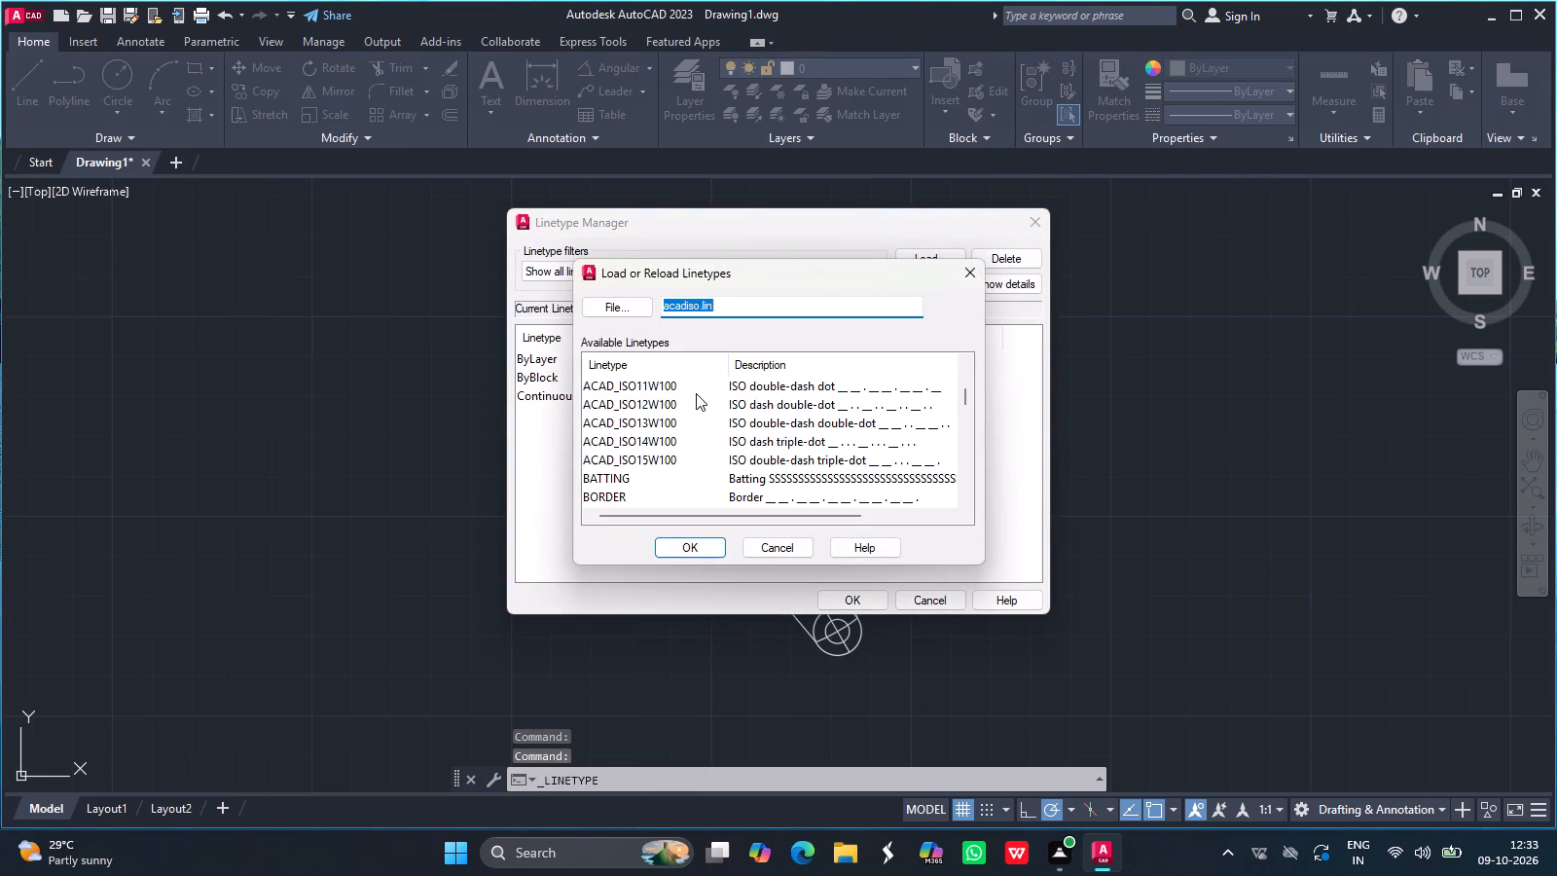
scroll(696, 393, "down", 2)
scroll(632, 456, "down", 2)
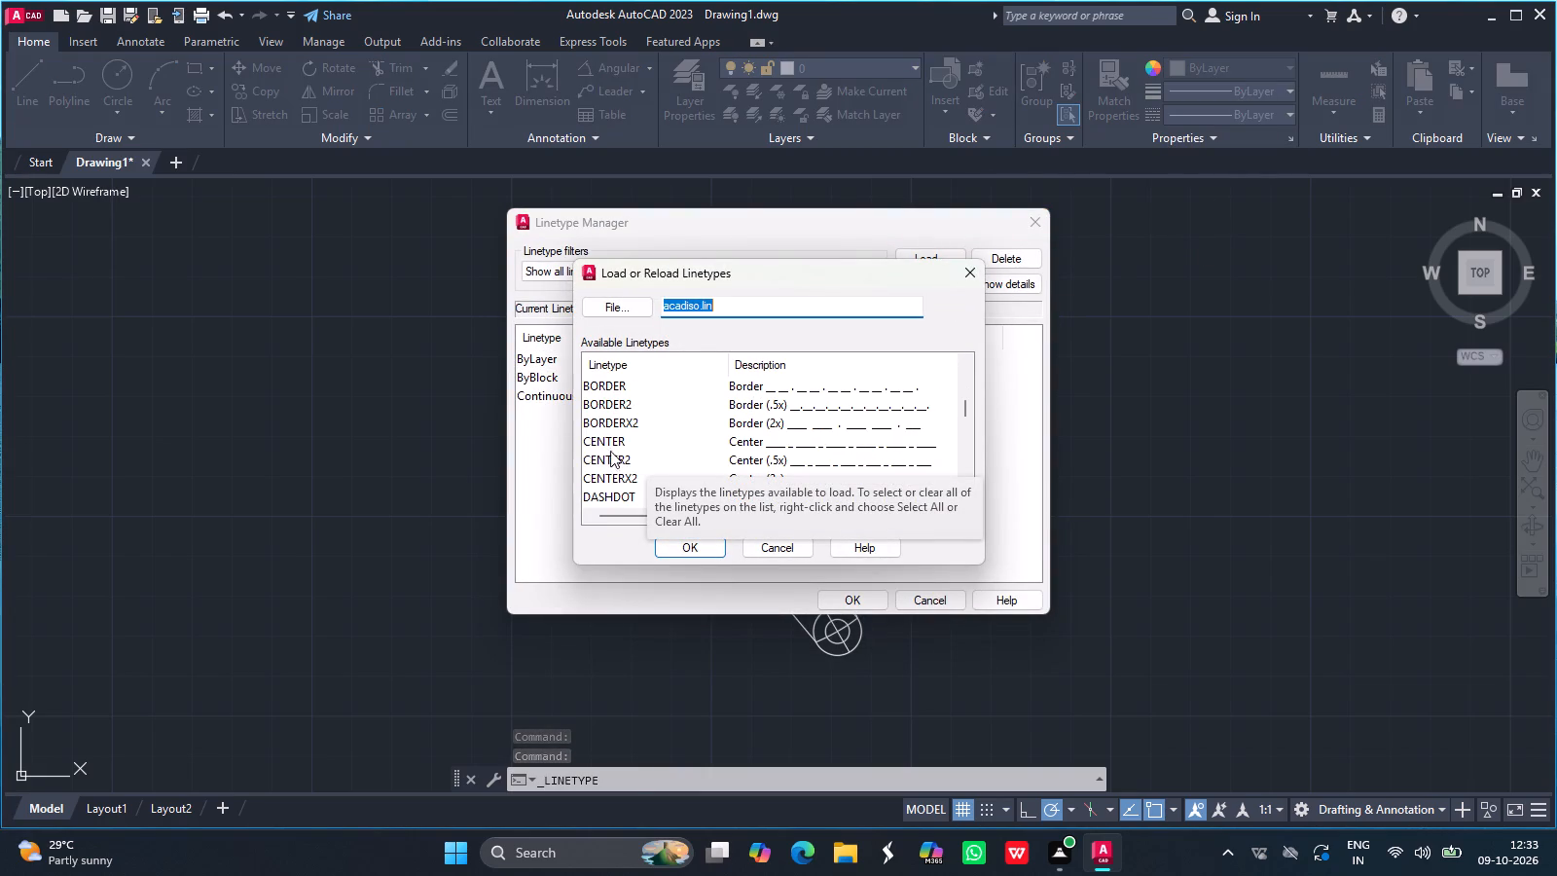
left_click(610, 446)
left_click(685, 541)
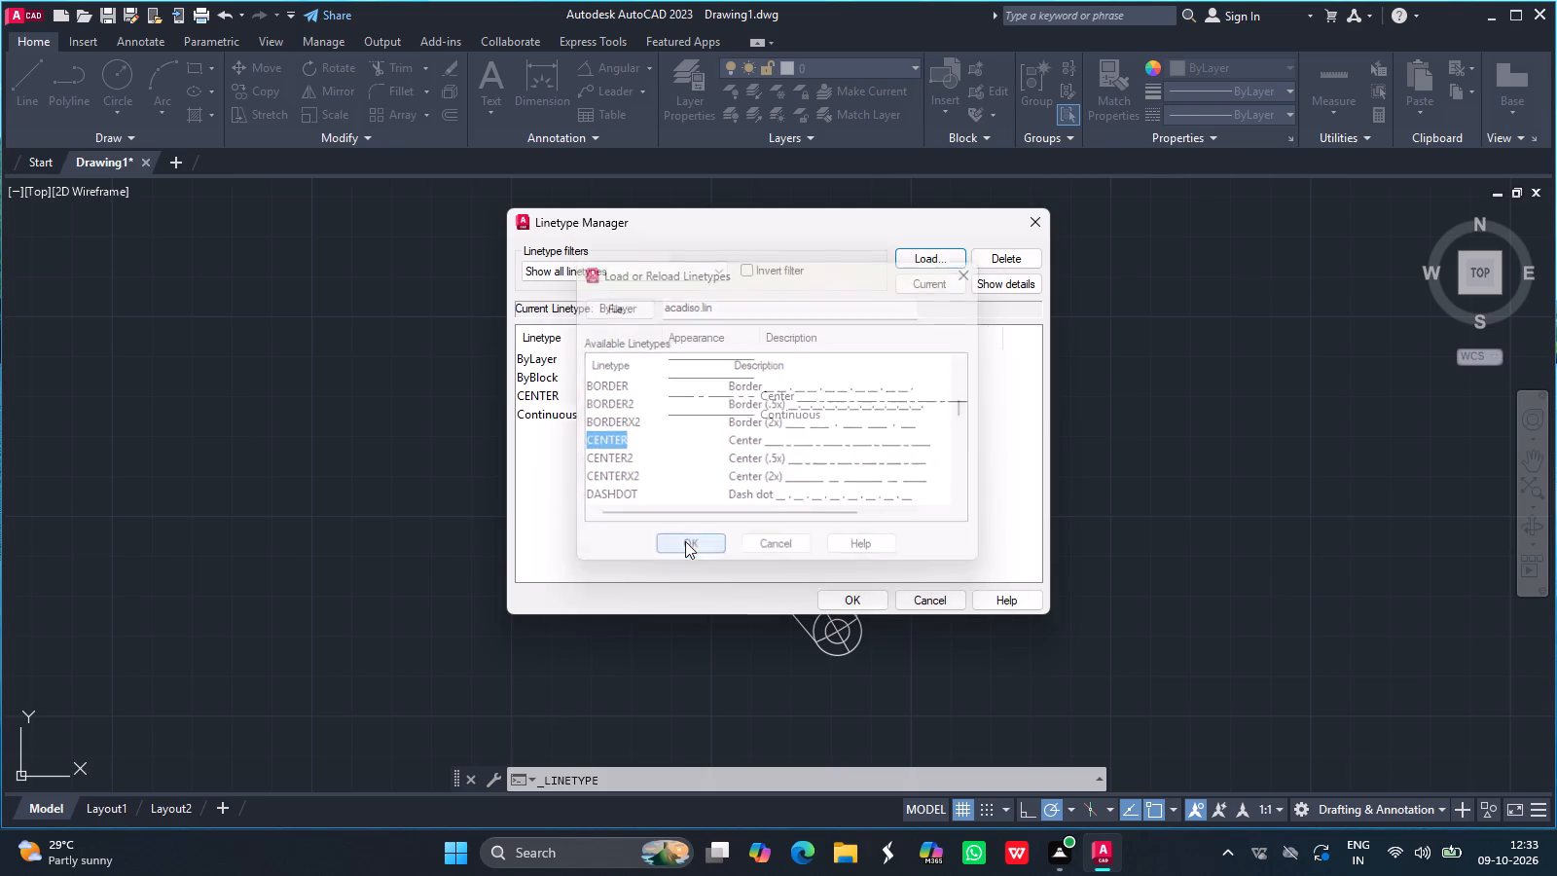
left_click(857, 599)
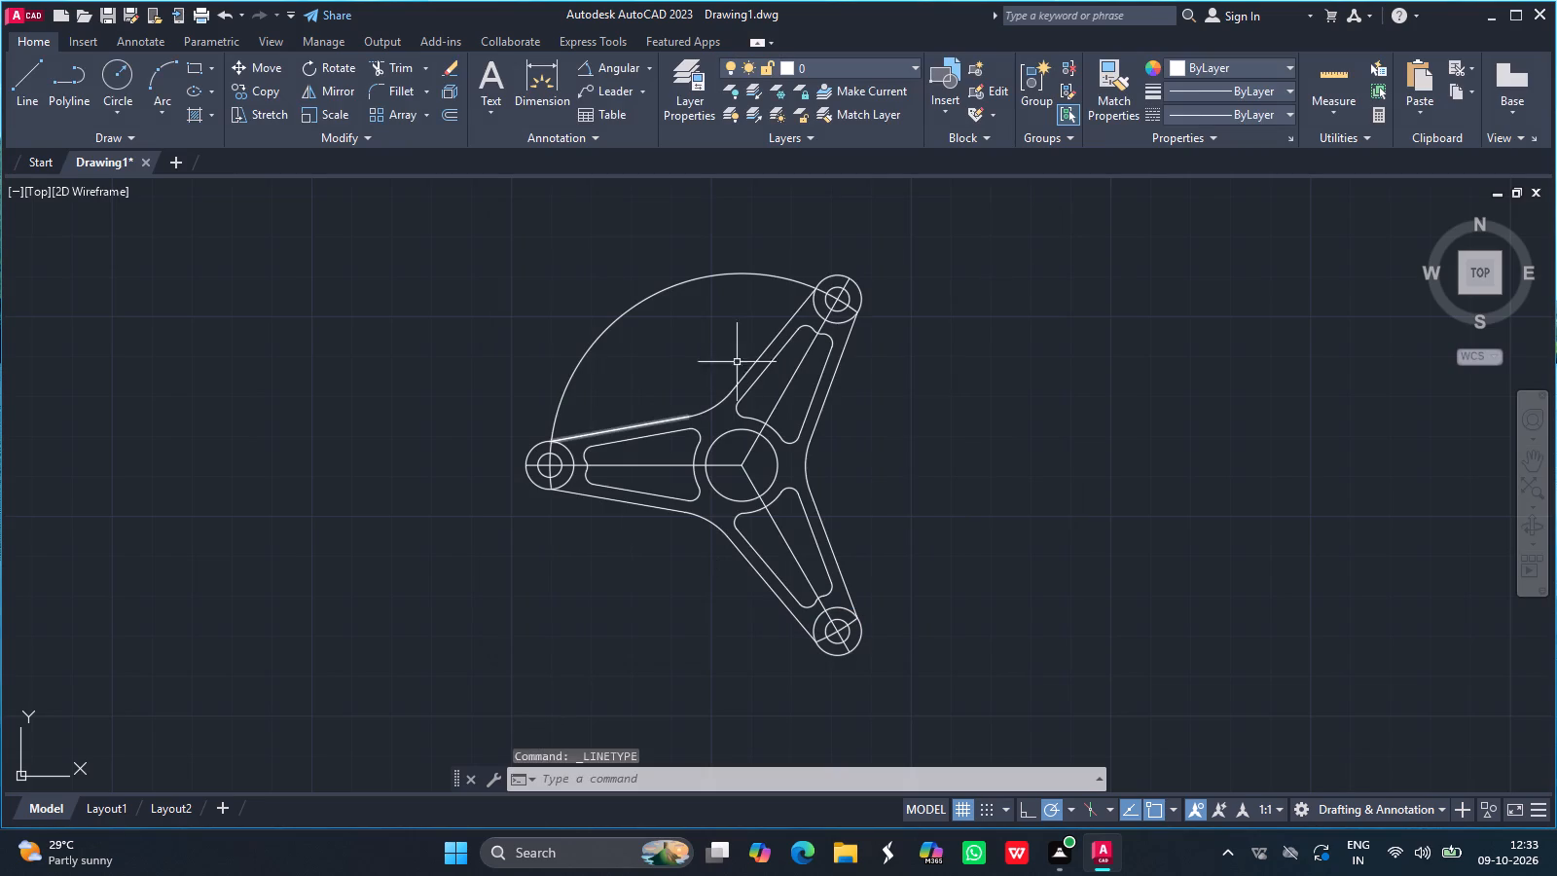
Assign the CENTER linetype to the large construction arc, the three arm centrelines and the cross line in the 300° arm's boss.
left_click(769, 277)
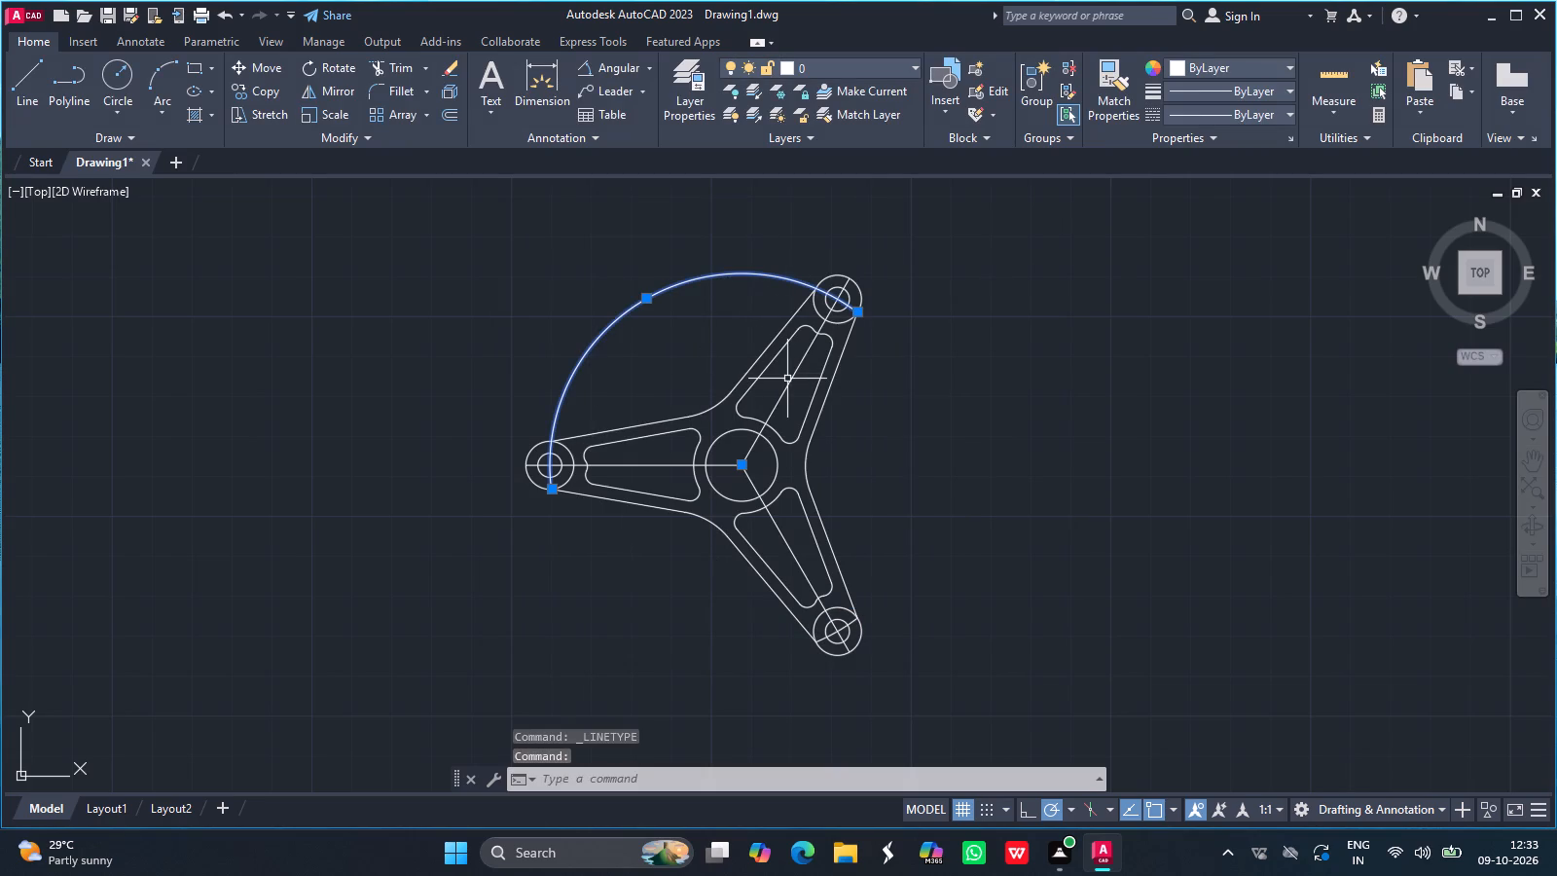
left_click_drag(790, 375, 652, 466)
left_click(652, 466)
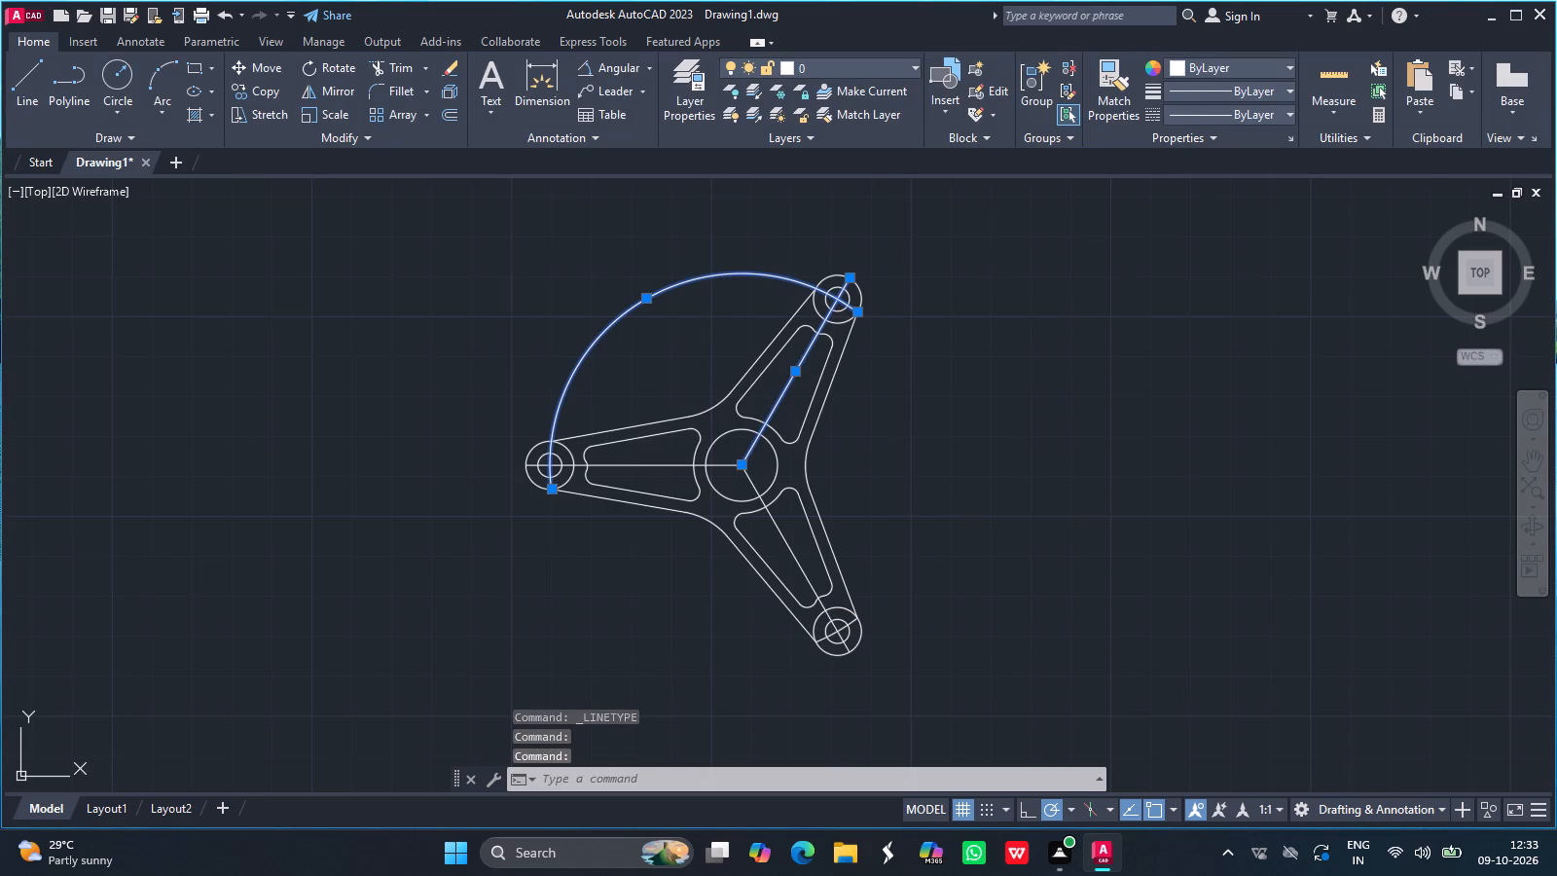
left_click(774, 524)
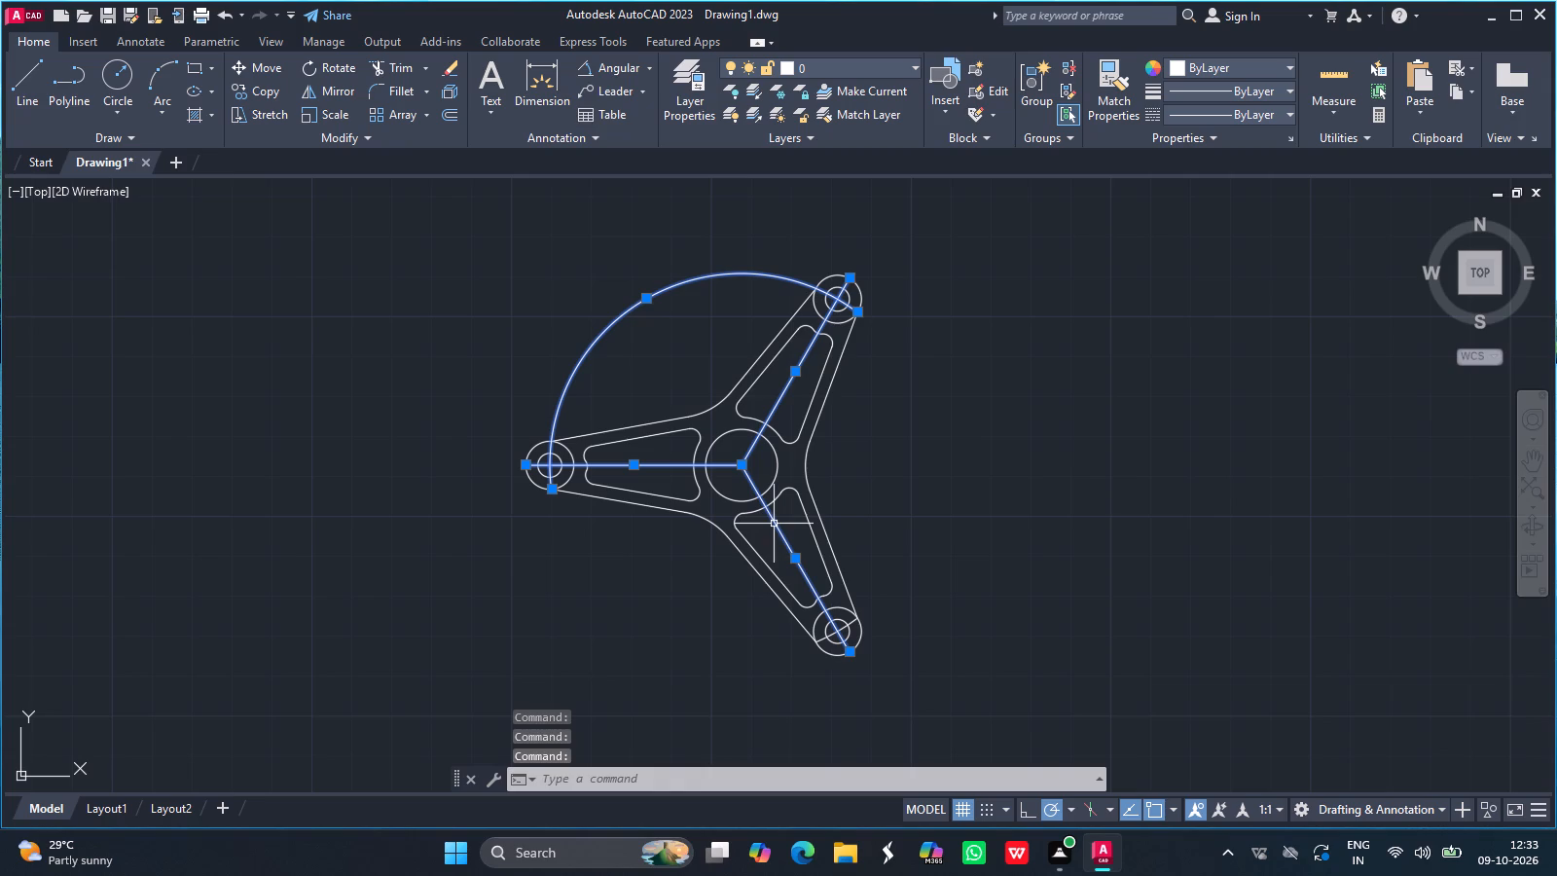
left_click(822, 638)
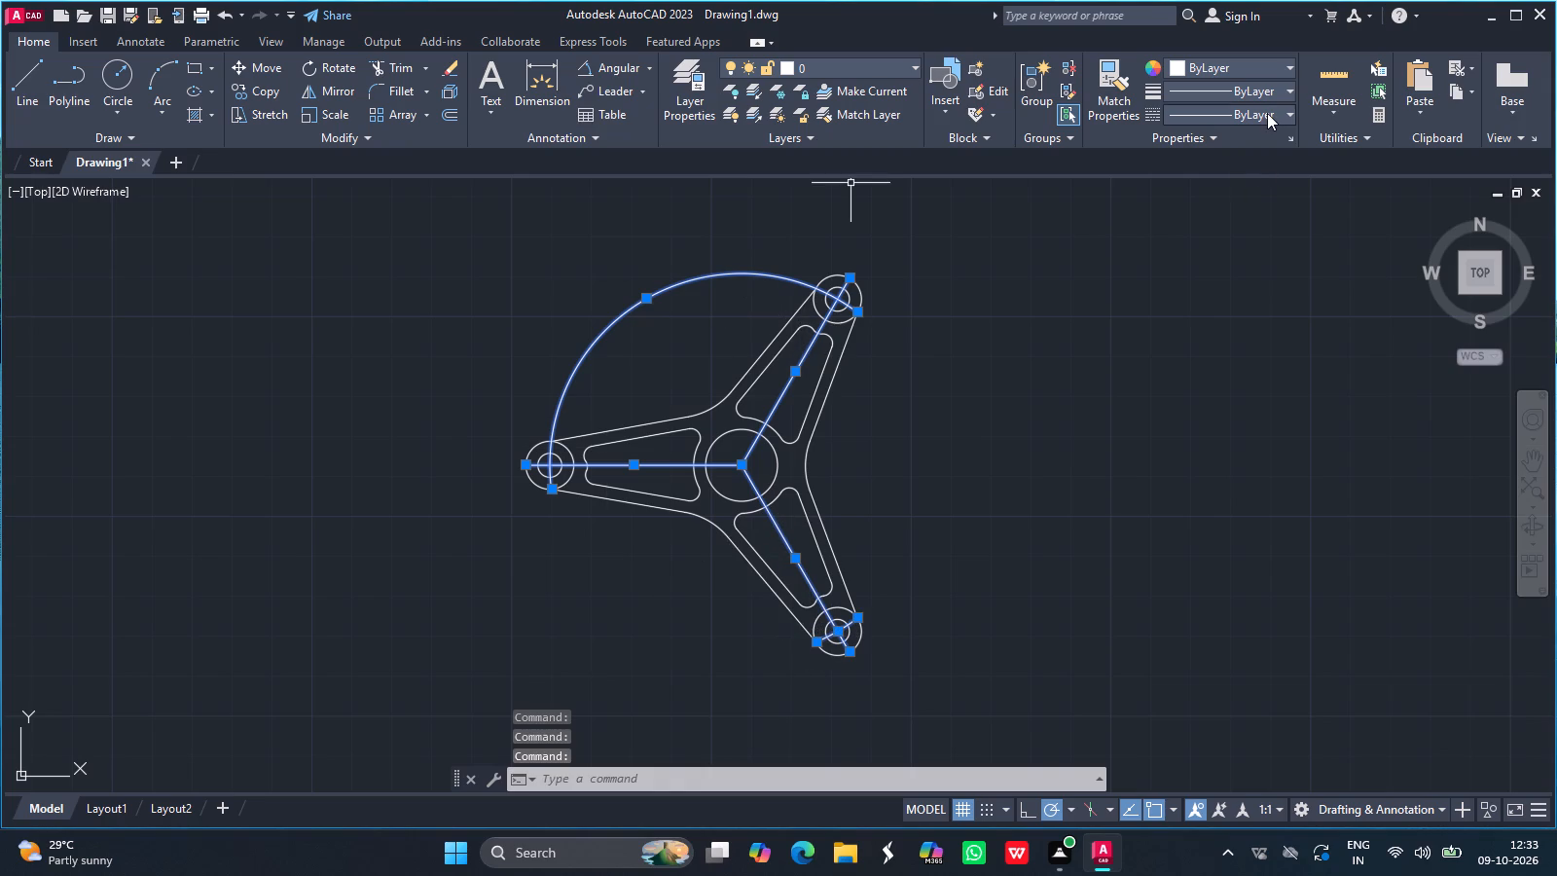
left_click(1267, 112)
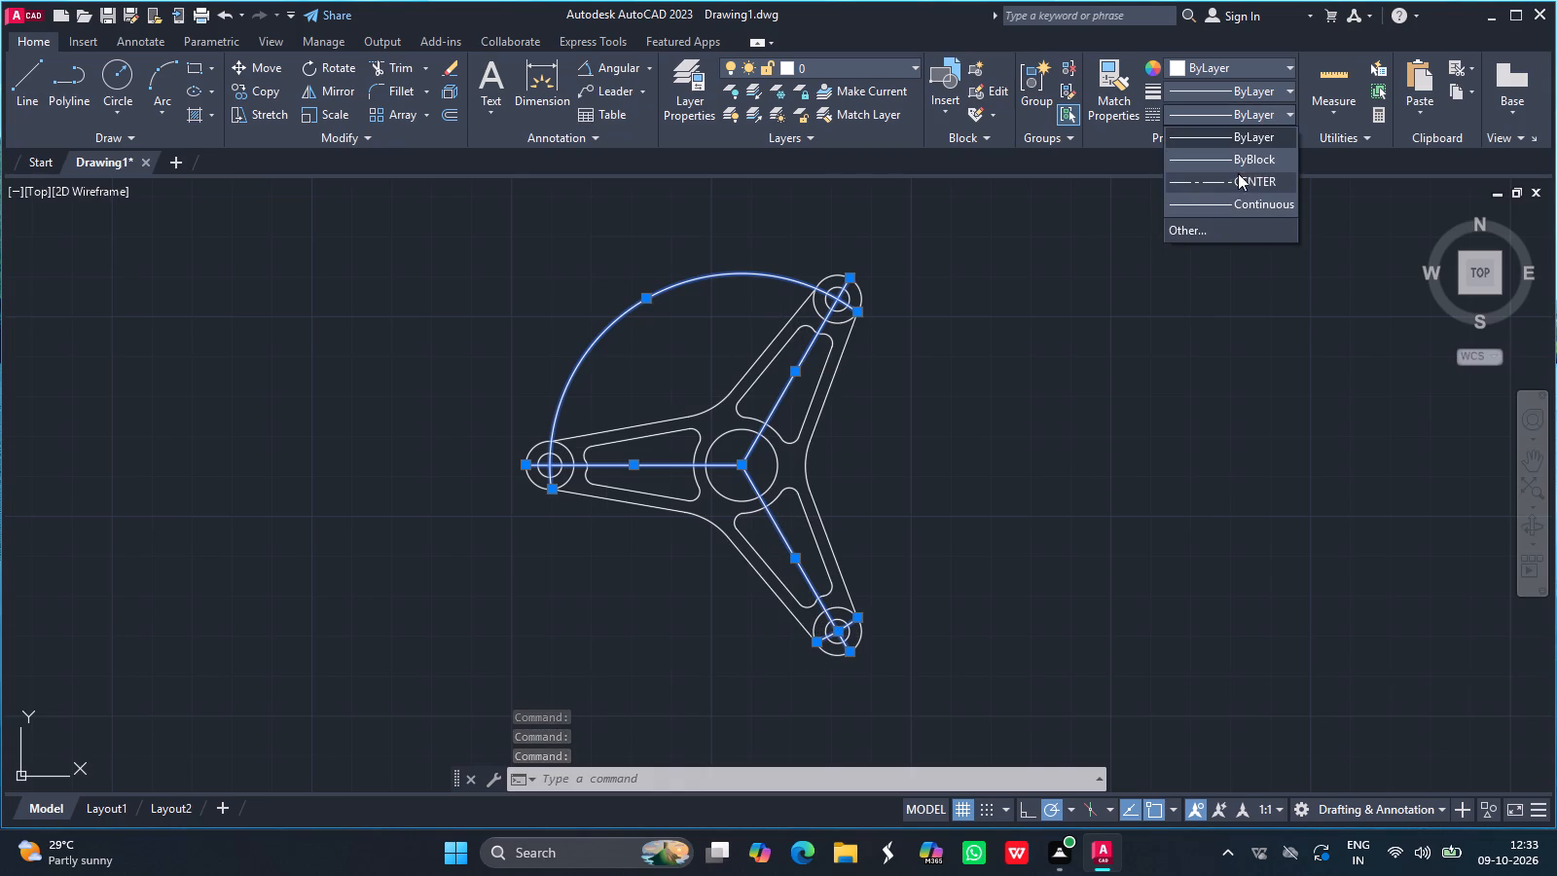
left_click(1244, 173)
Set the linetype scale of the selected centrelines and construction arc to 0.25.
right_click(799, 344)
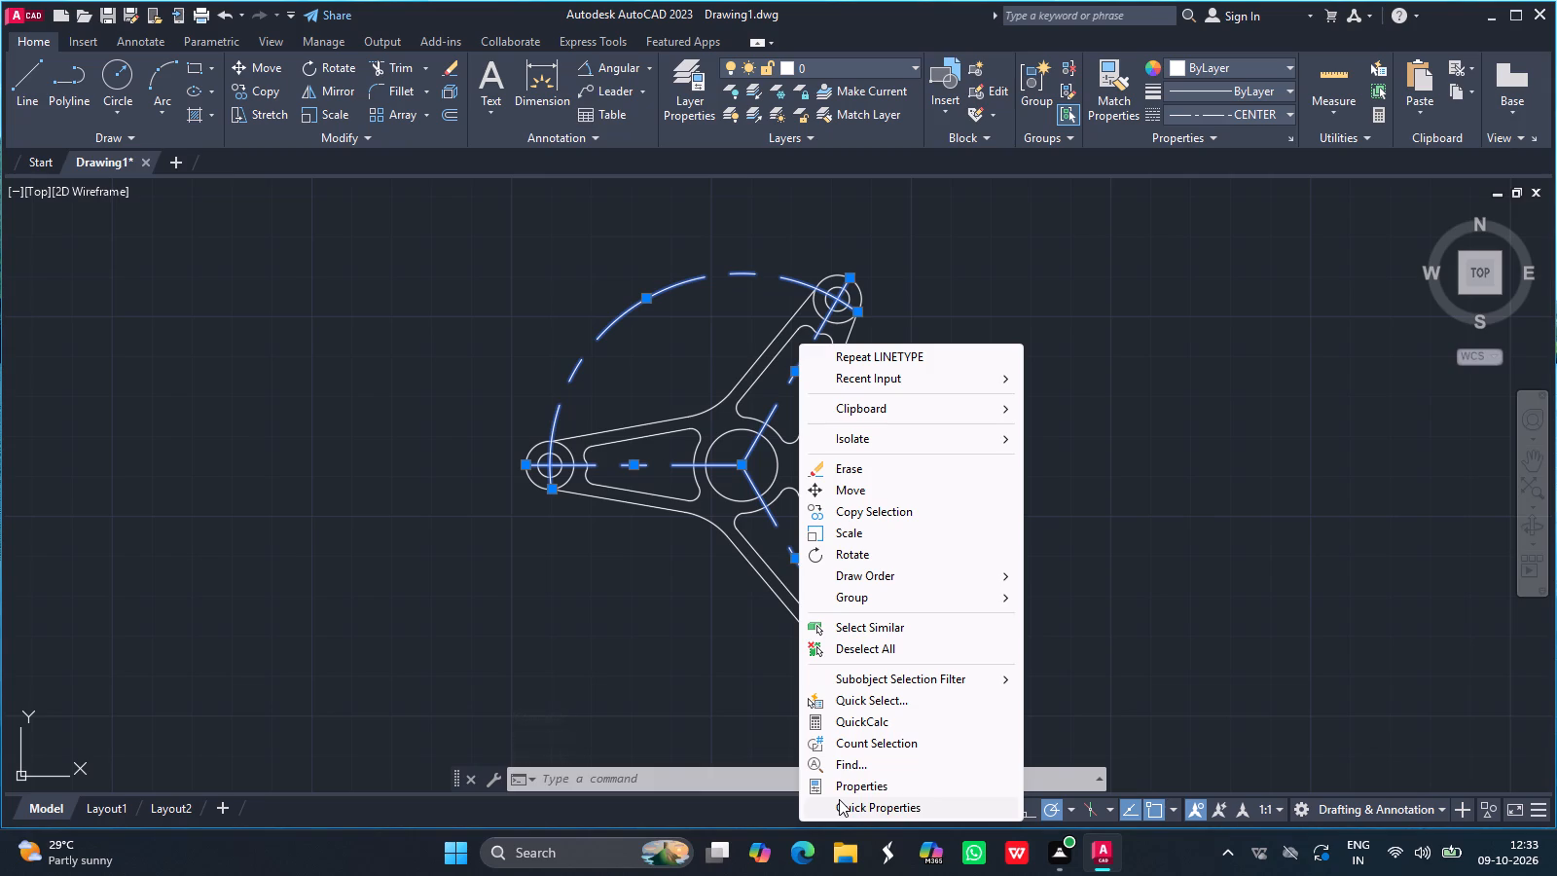
left_click(863, 784)
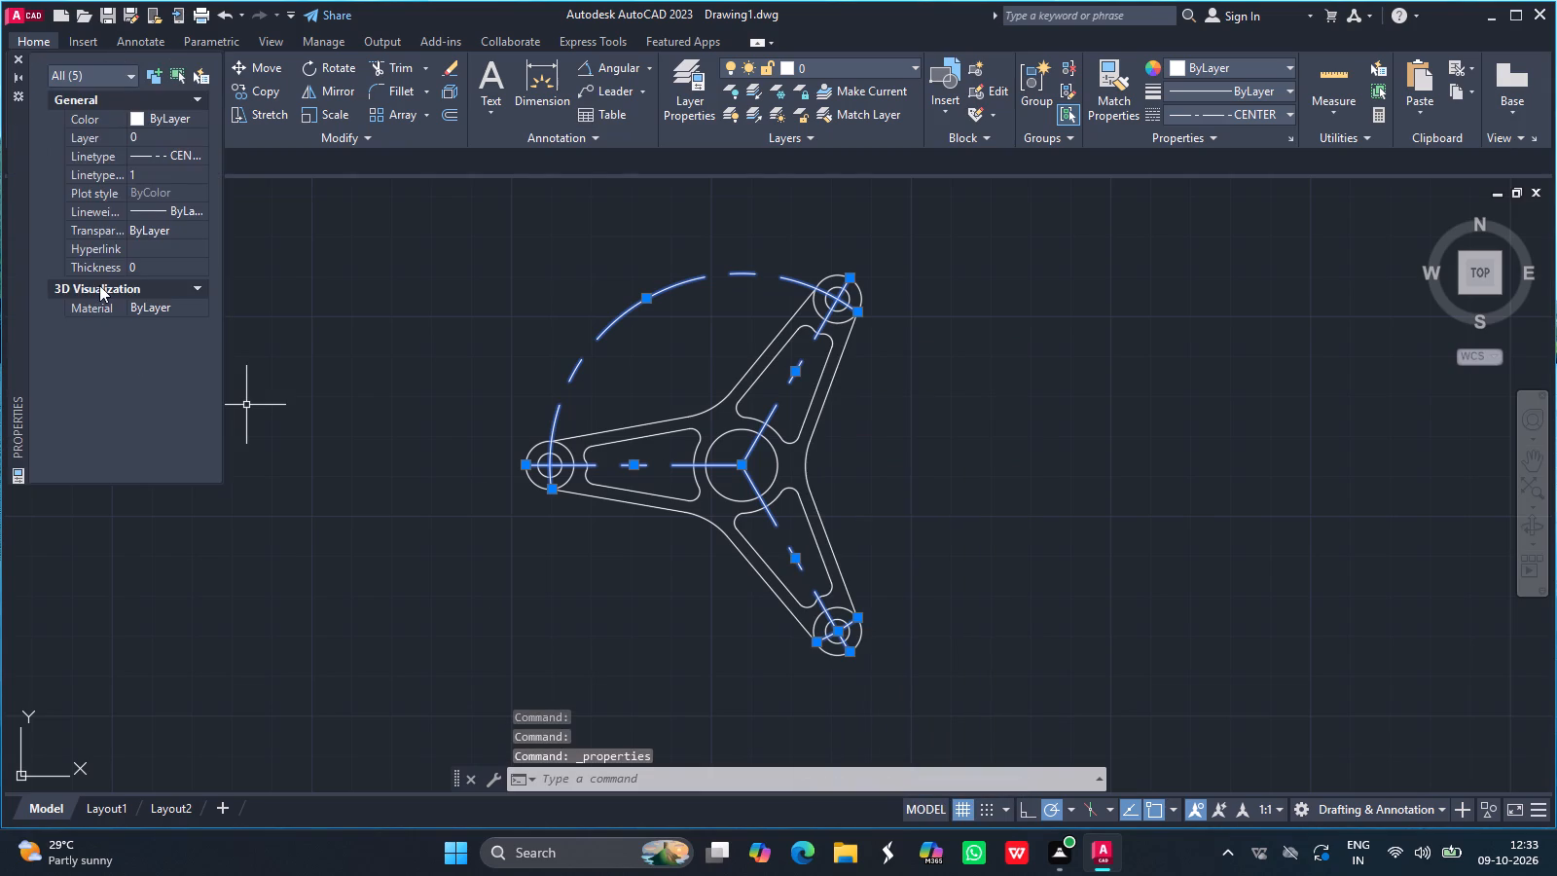
left_click(141, 173)
key("BackSpace")
type("0.25")
key("Return")
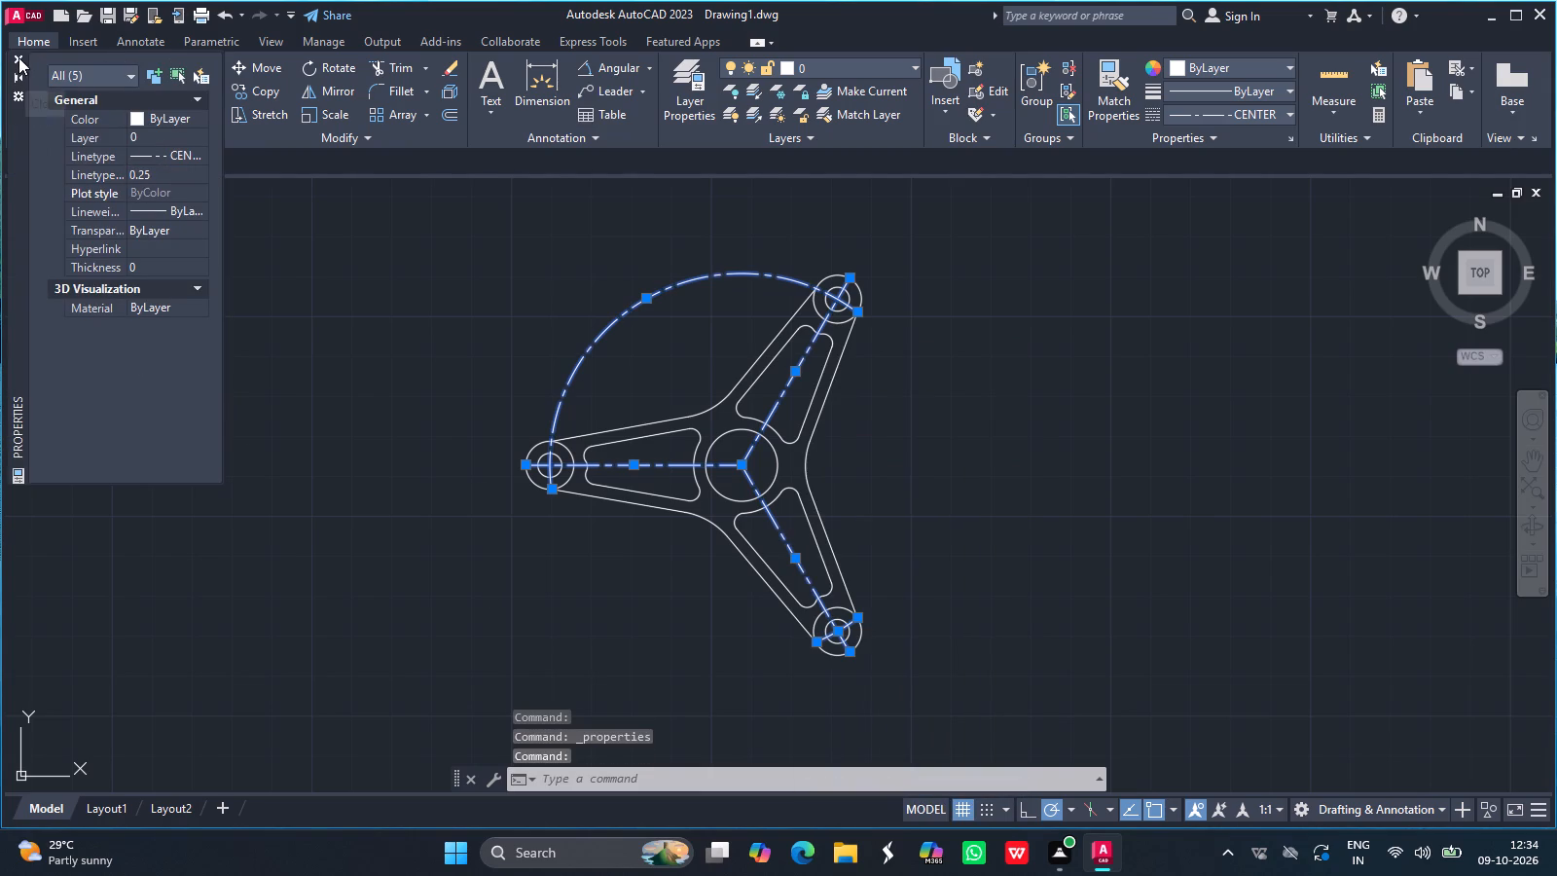
left_click(18, 55)
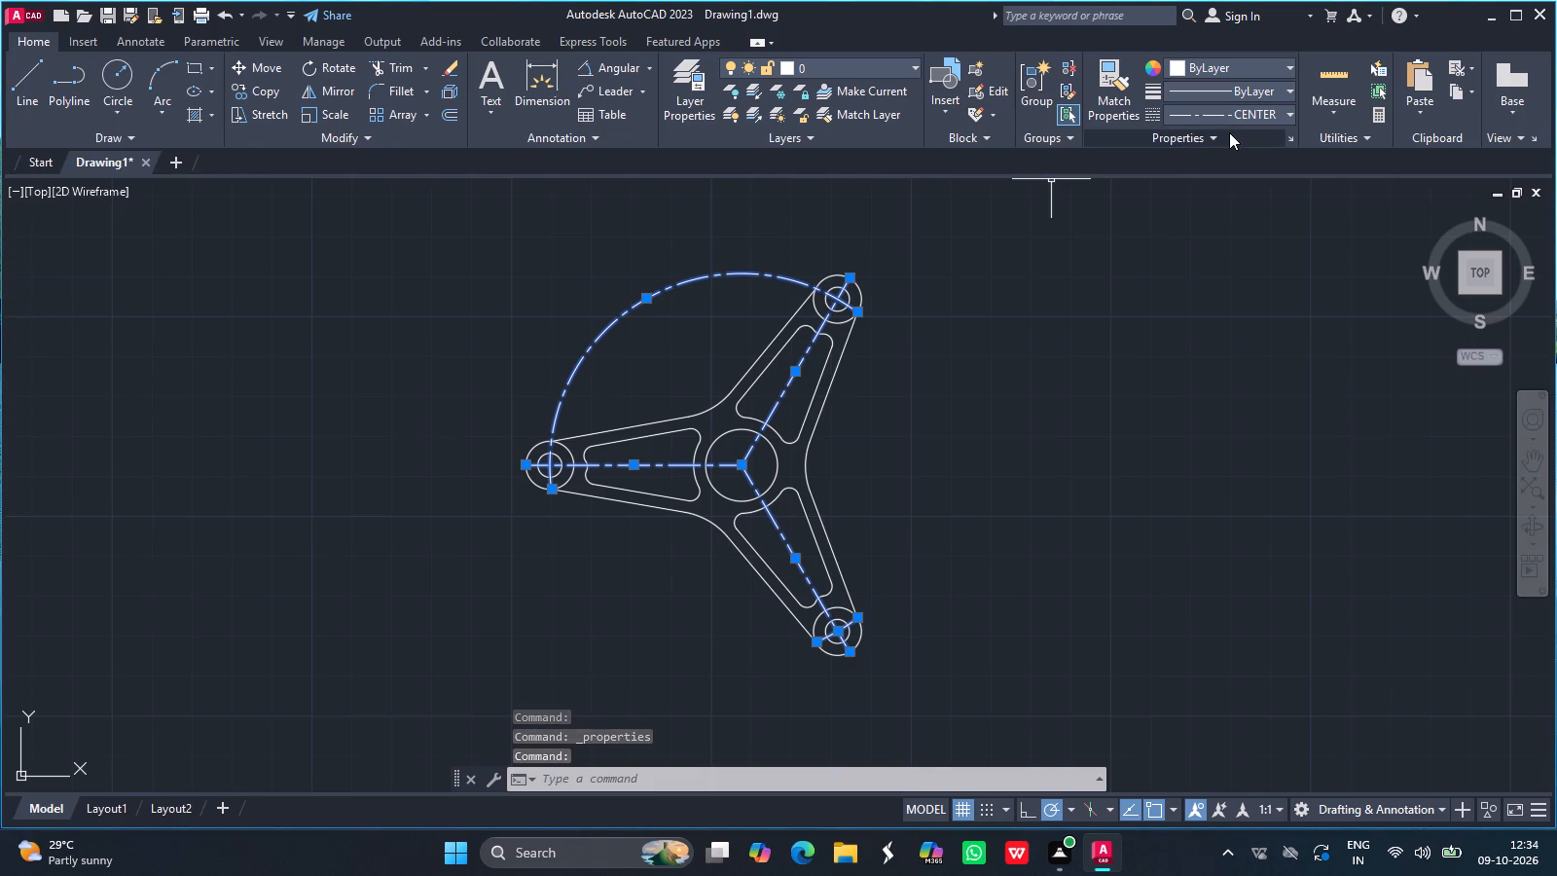
Set the transparency of the selected centrelines and construction arc to 60 and clear the selection.
left_click(1229, 134)
left_click(1264, 182)
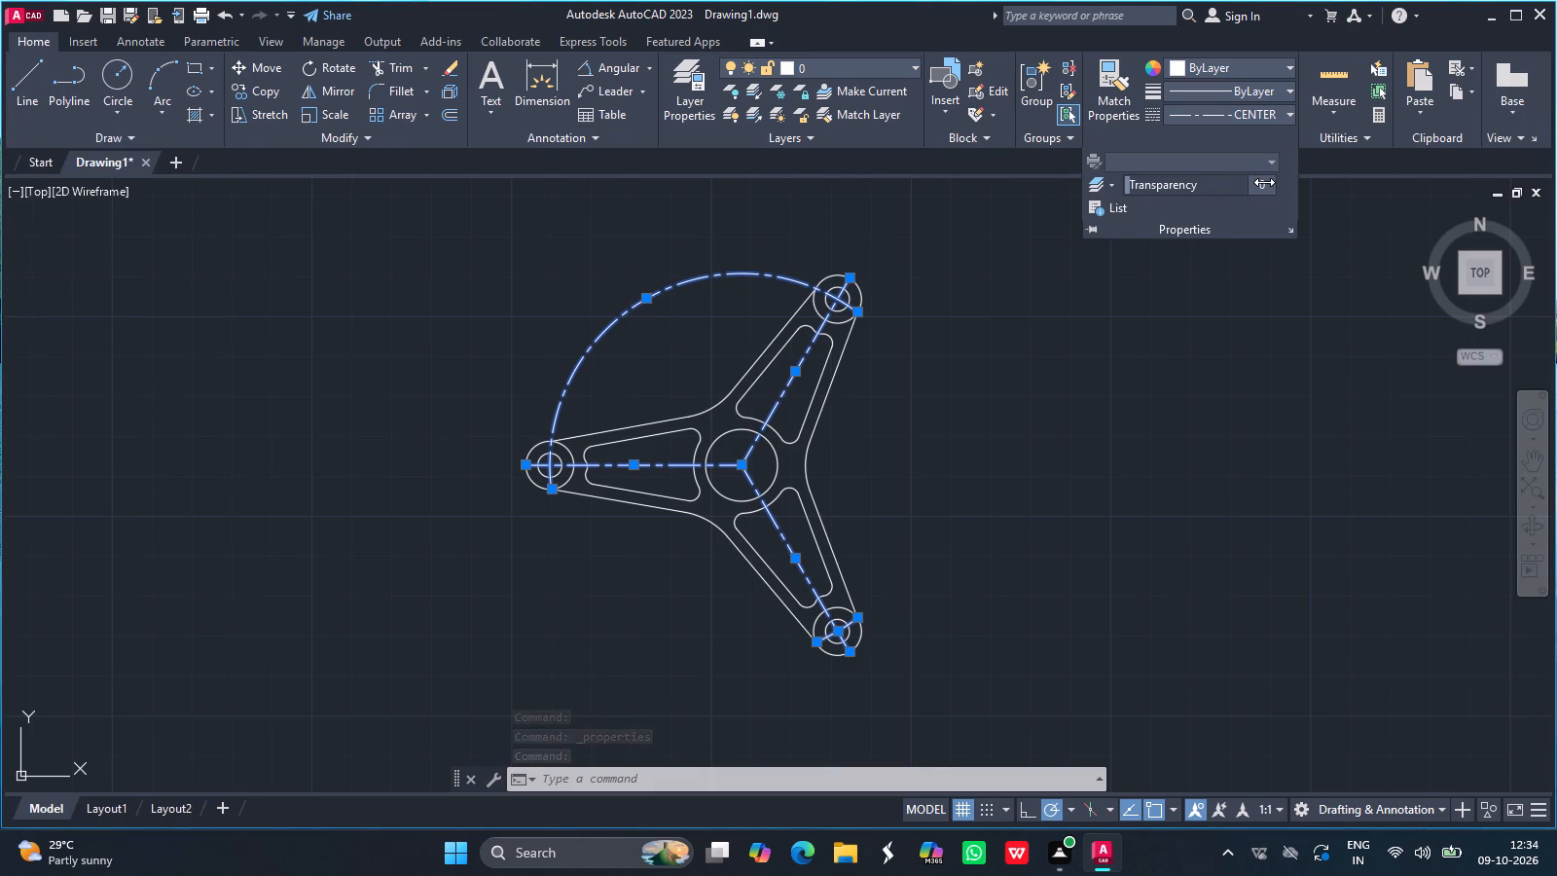
key("BackSpace")
type("60")
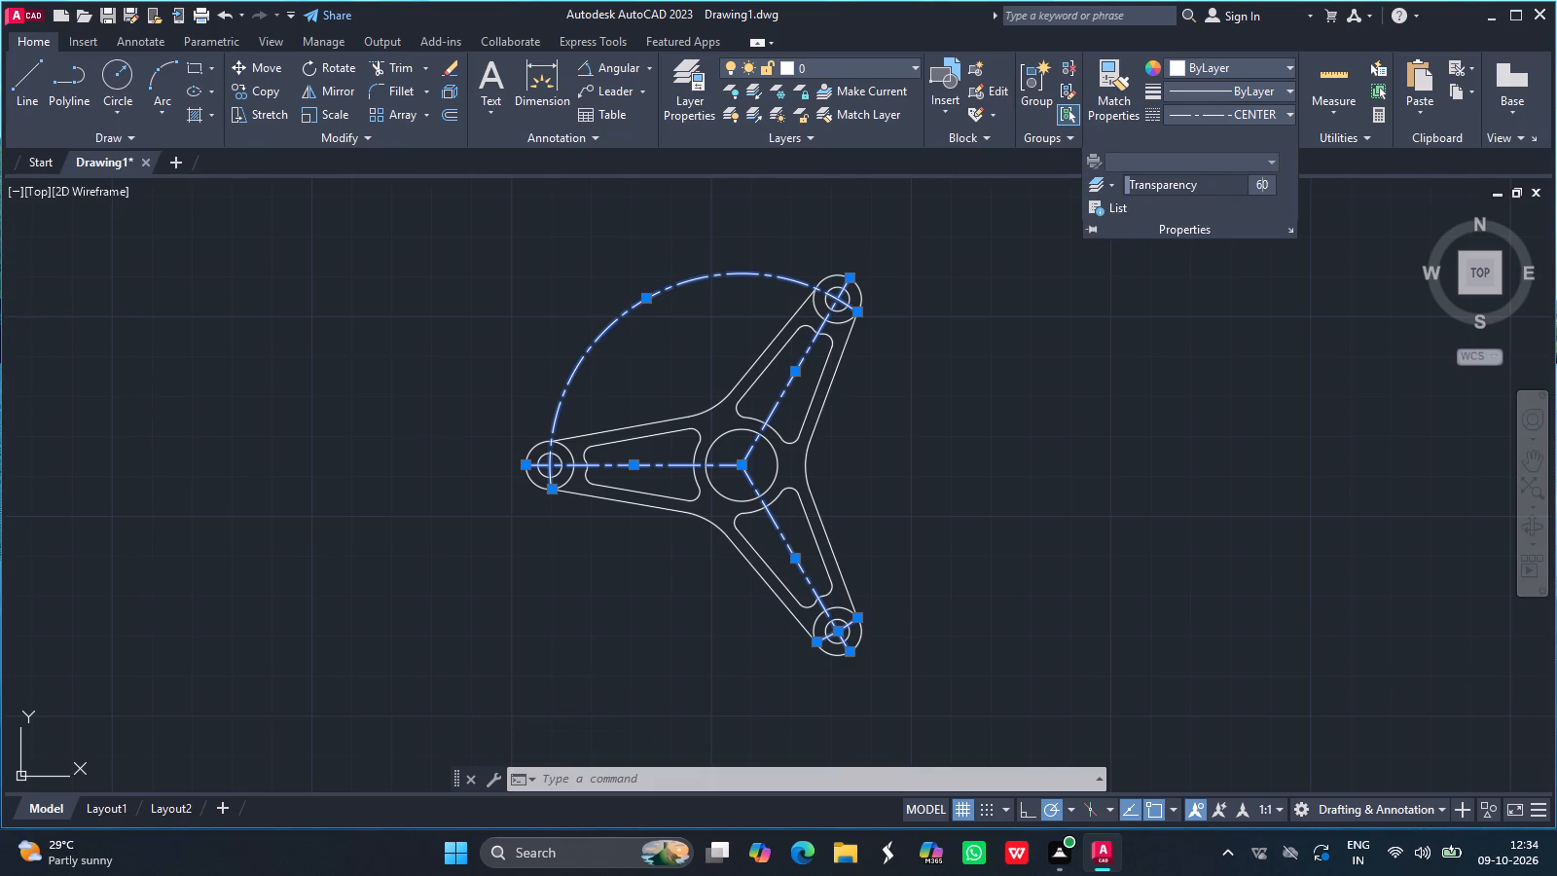
key("Return")
left_click(990, 365)
key("Escape")
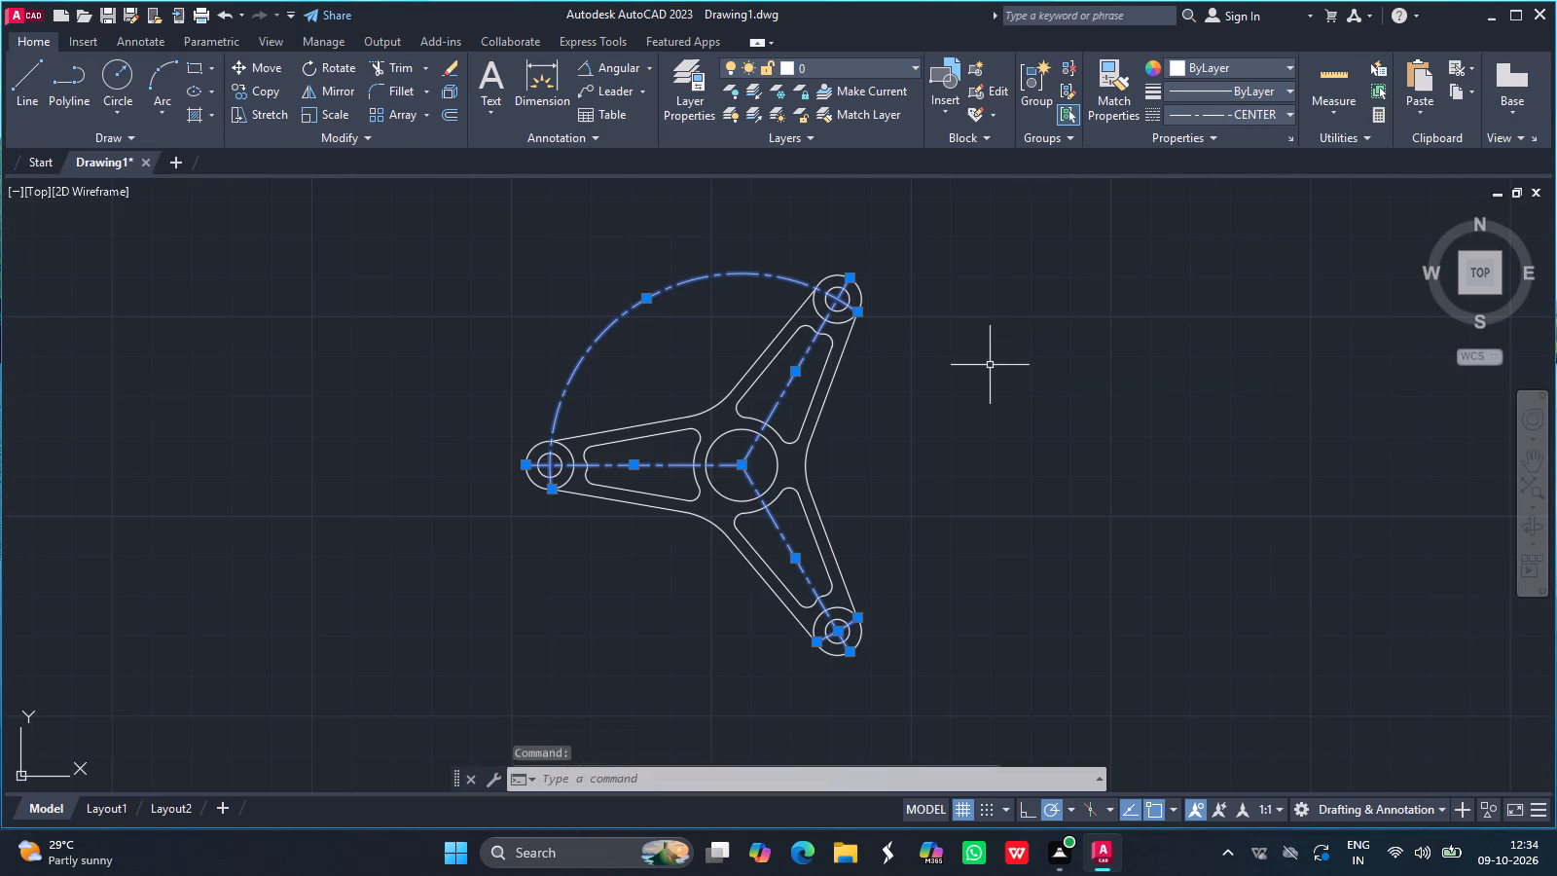
key("Escape")
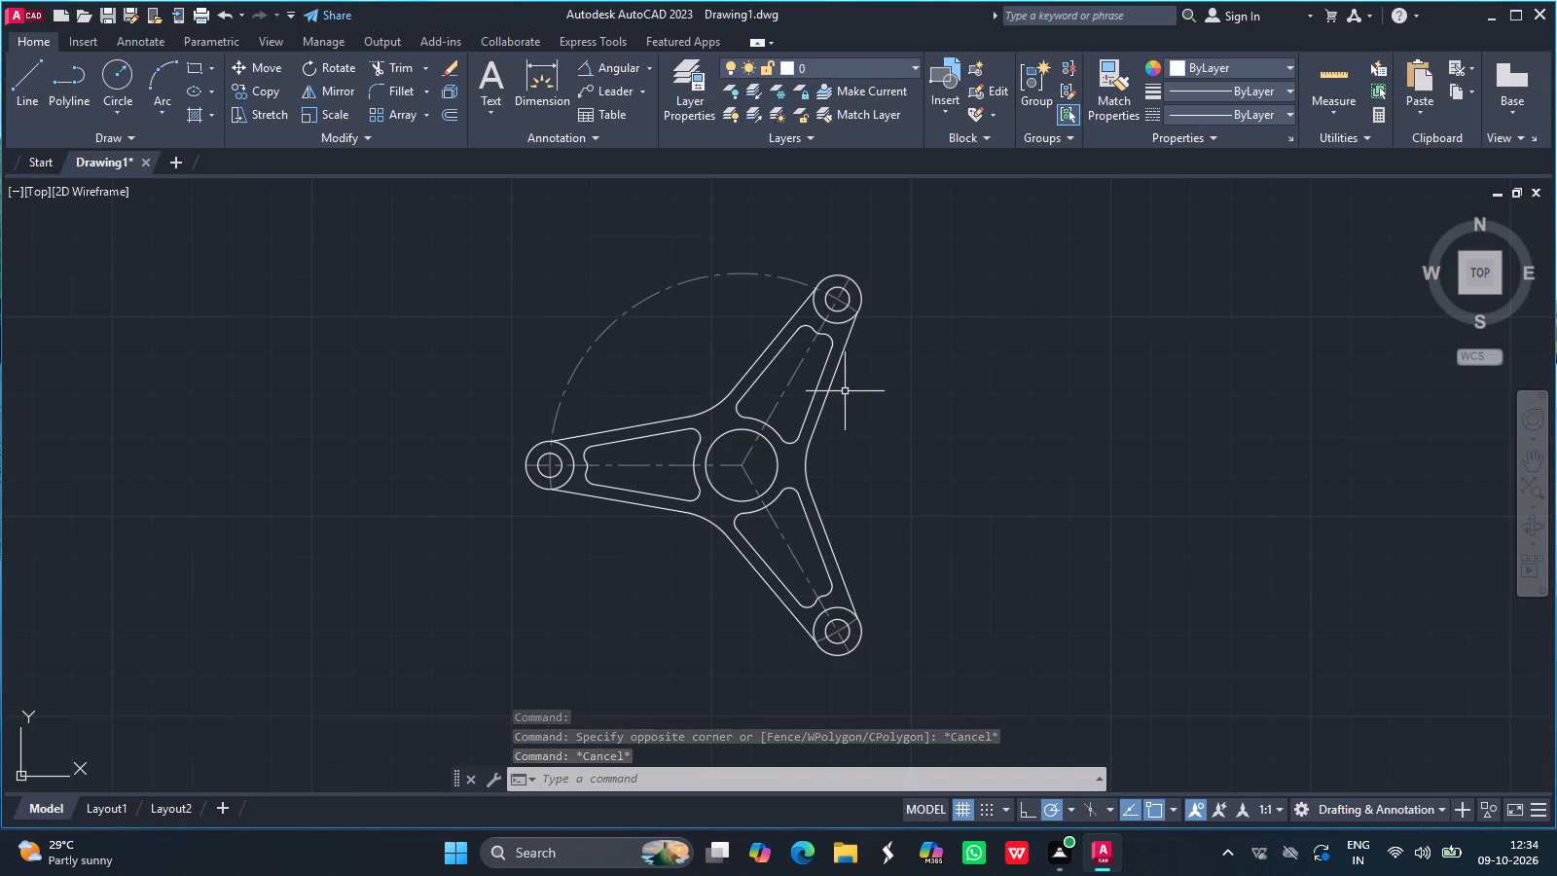
Add an angular dimension between the 300° and 60° arm centrelines, placing its arc outside the hub between the two arms.
left_click(615, 63)
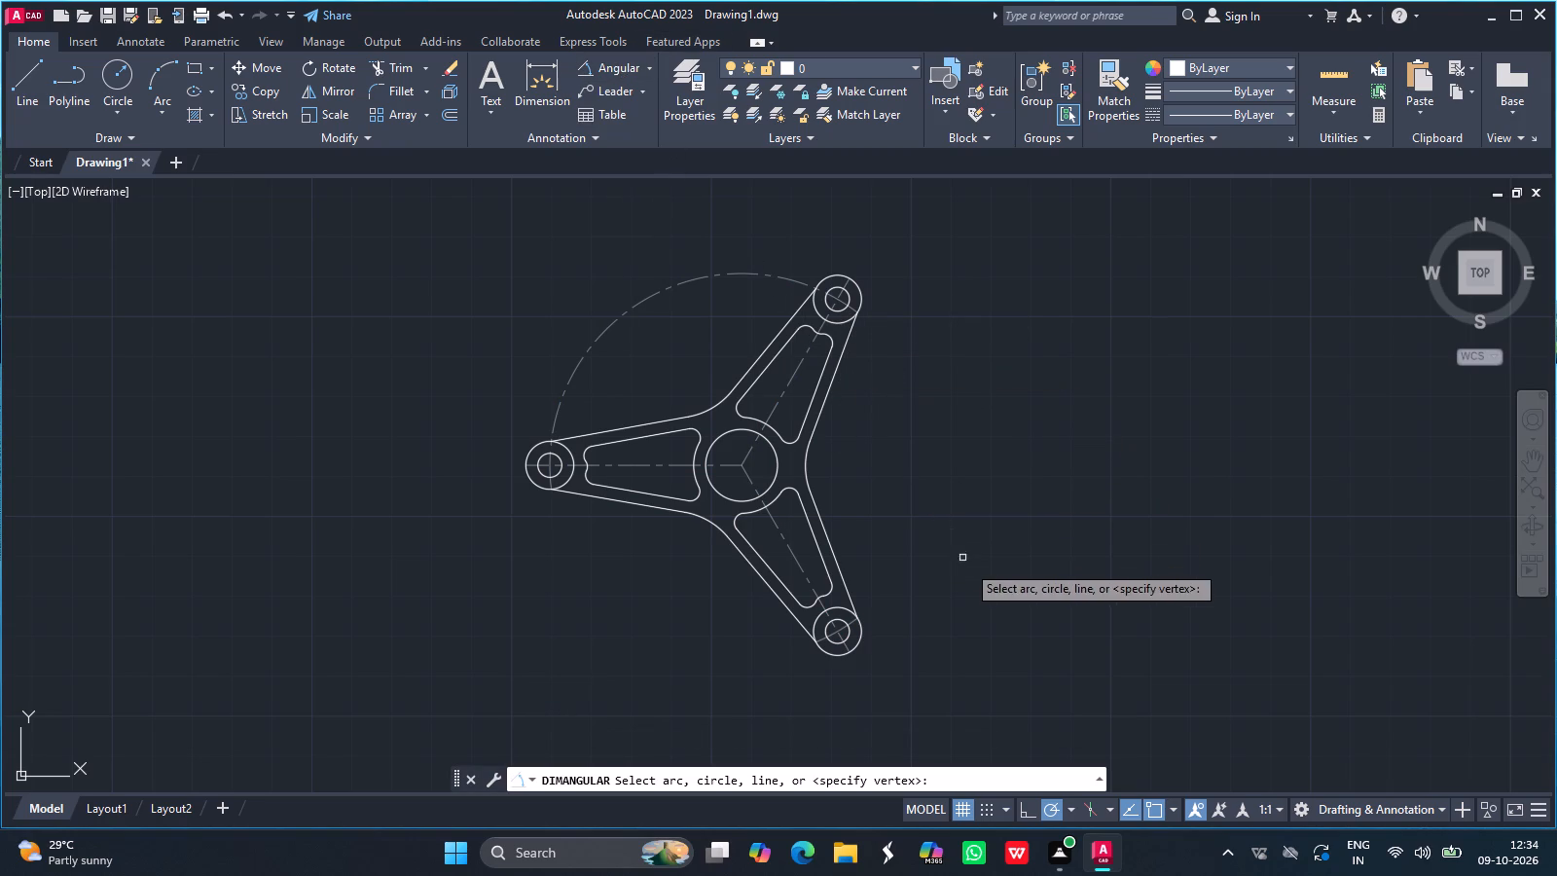
left_click(799, 559)
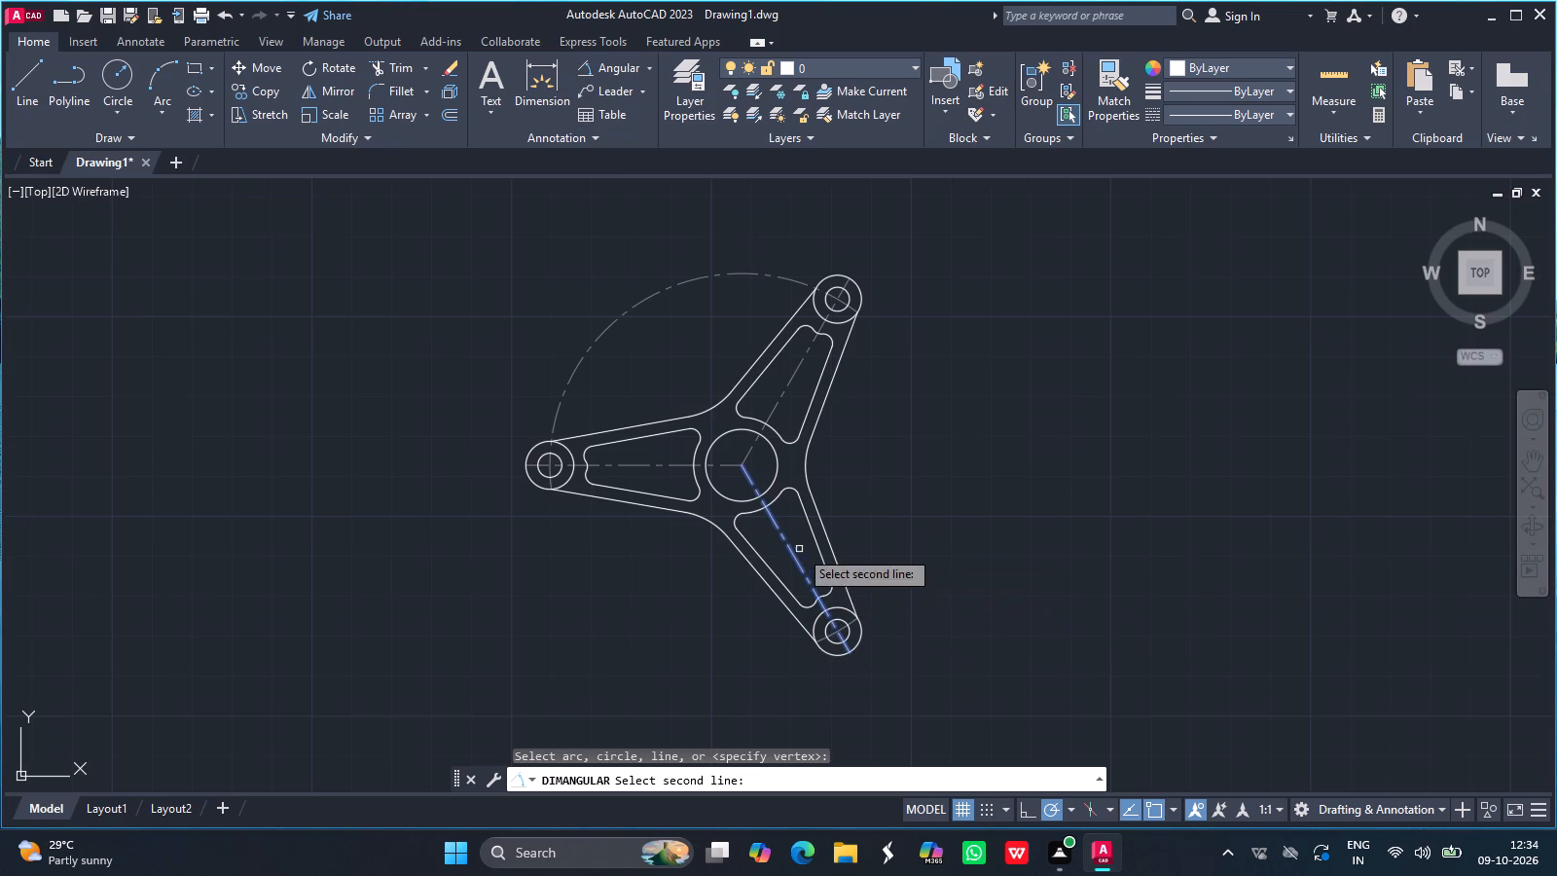
left_click_drag(789, 383, 883, 434)
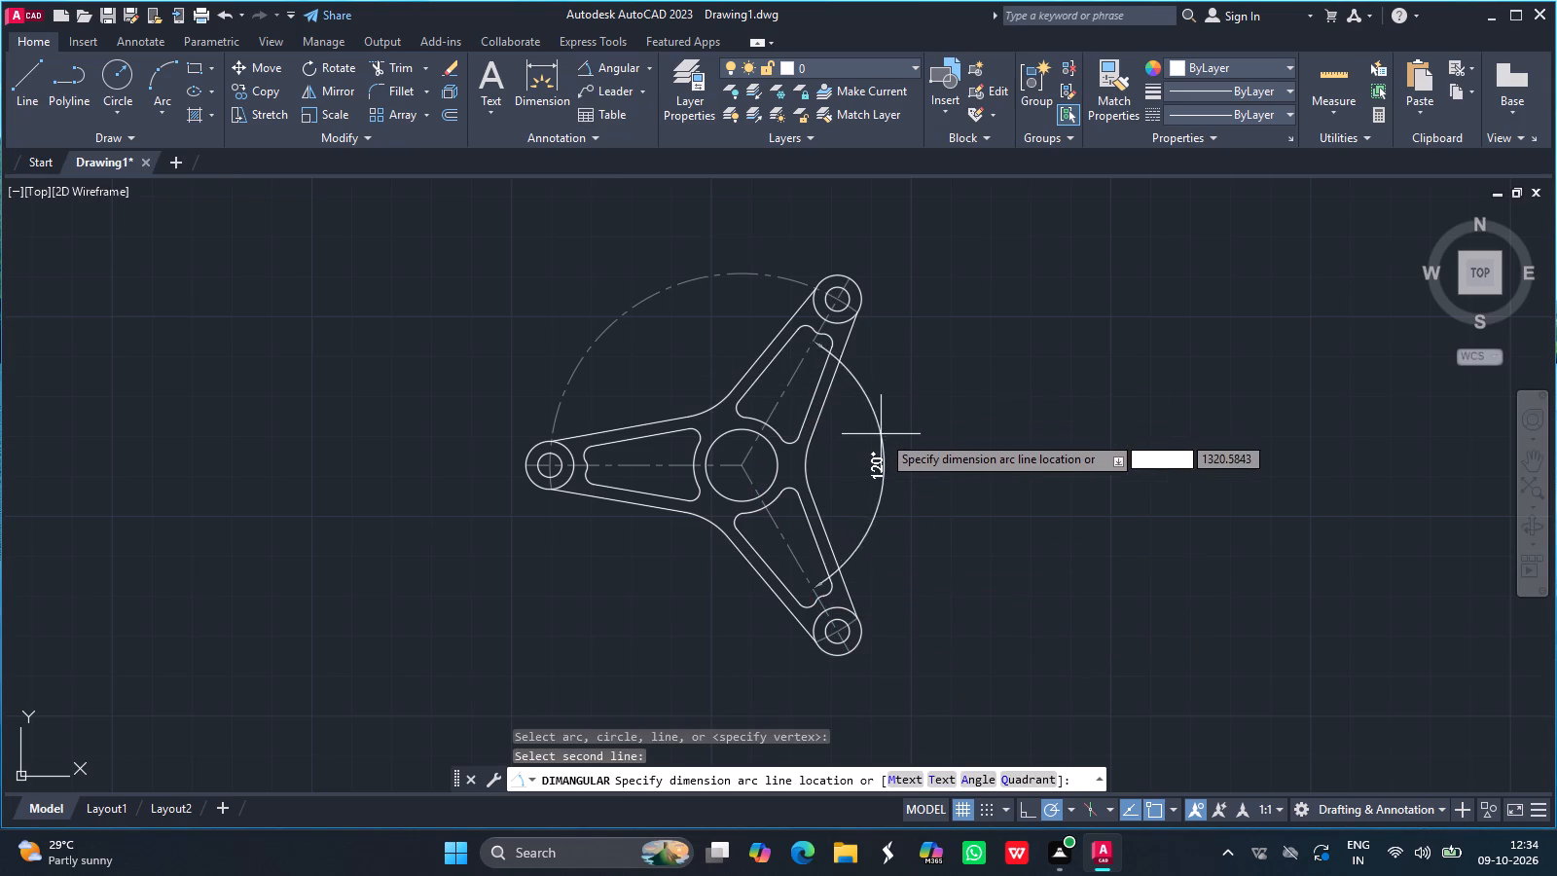
left_click_drag(883, 434, 867, 428)
left_click(867, 428)
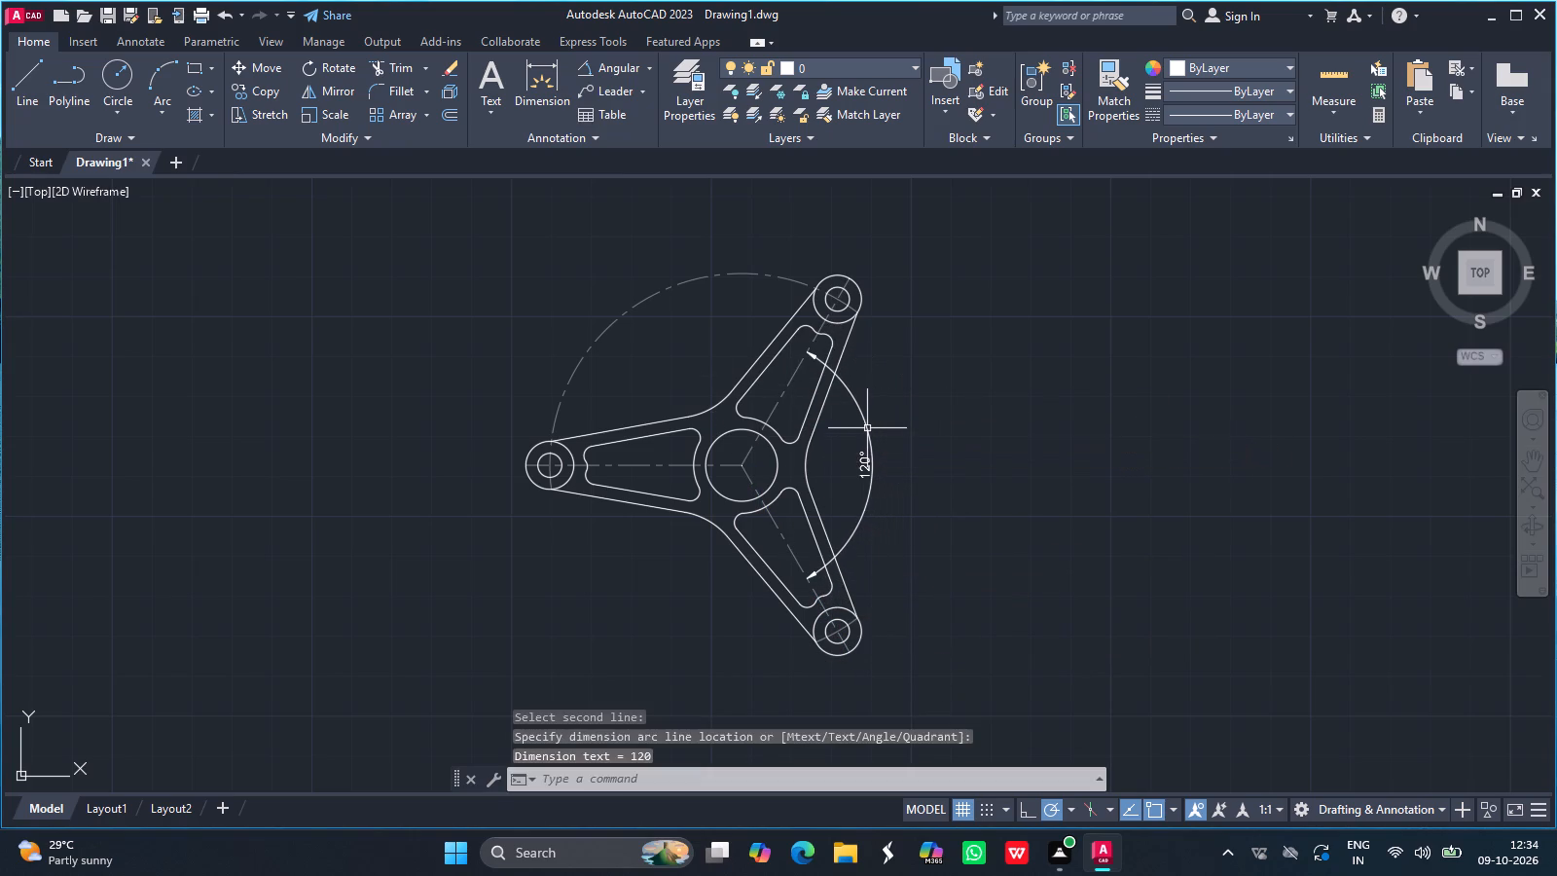
Add a radius dimension to the hole in the 180° arm's end boss, placed above and outside the boss.
left_click(649, 65)
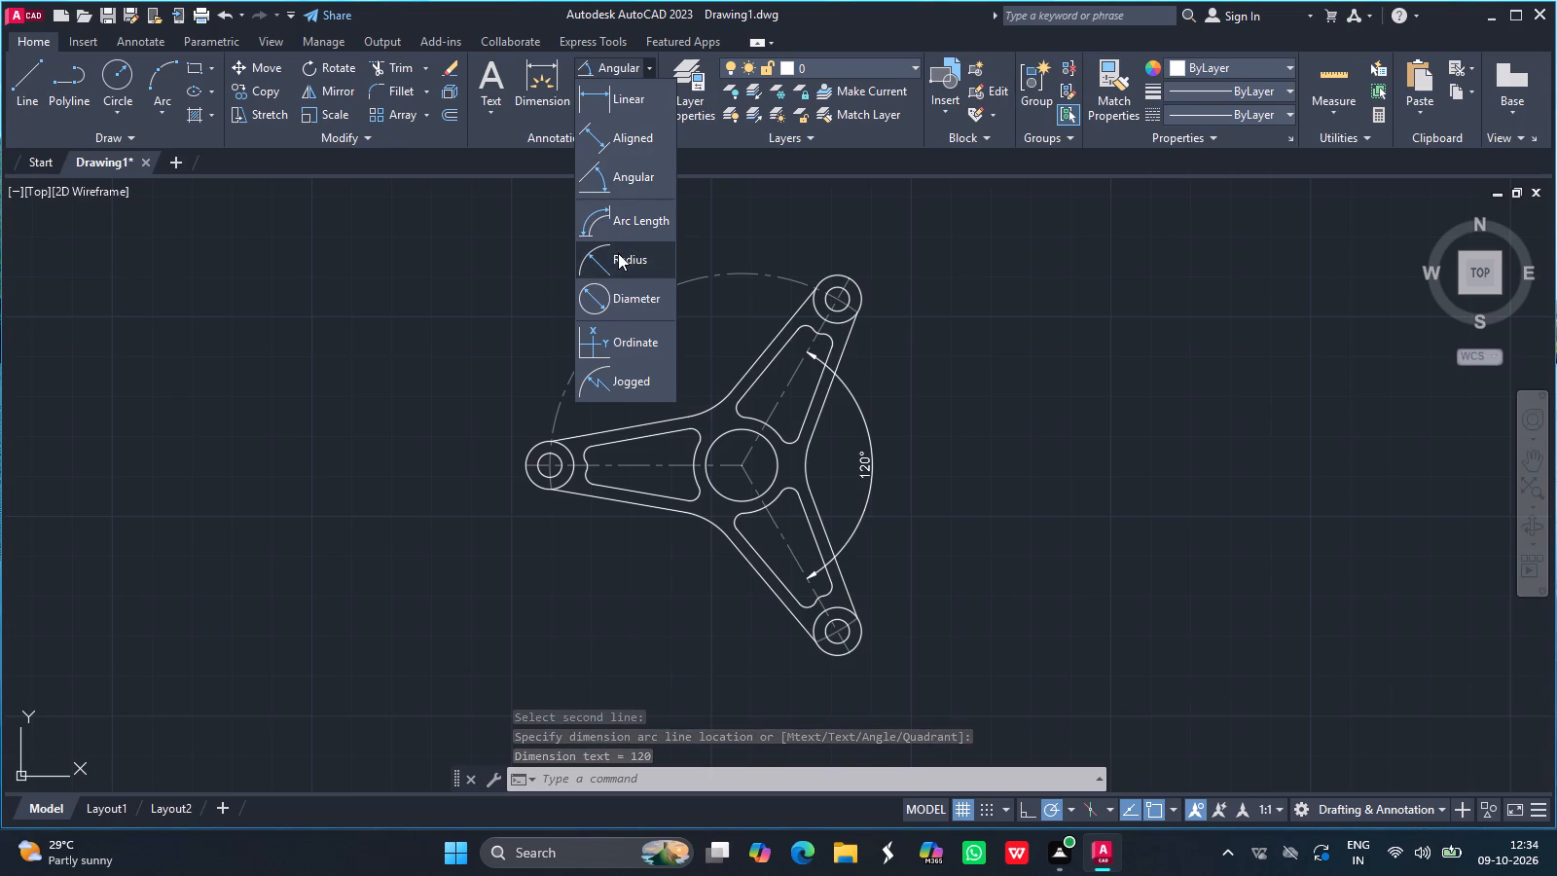
left_click(618, 253)
left_click_drag(546, 454, 509, 417)
left_click(509, 417)
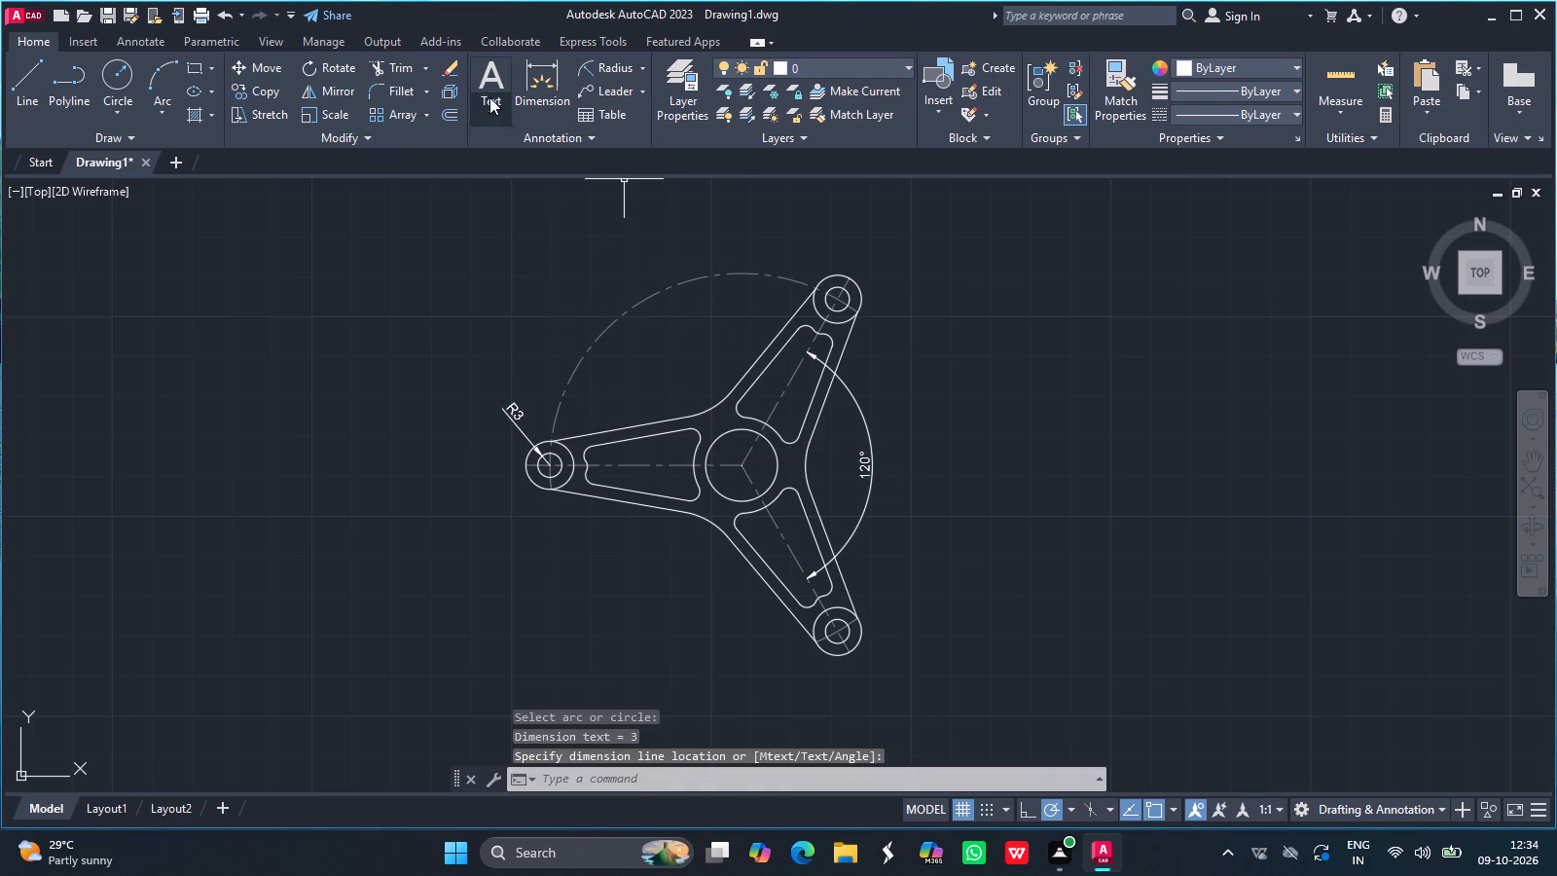
Trim away the hub-facing part of each end boss's outer circle between the arm edges on all three arms.
left_click(390, 60)
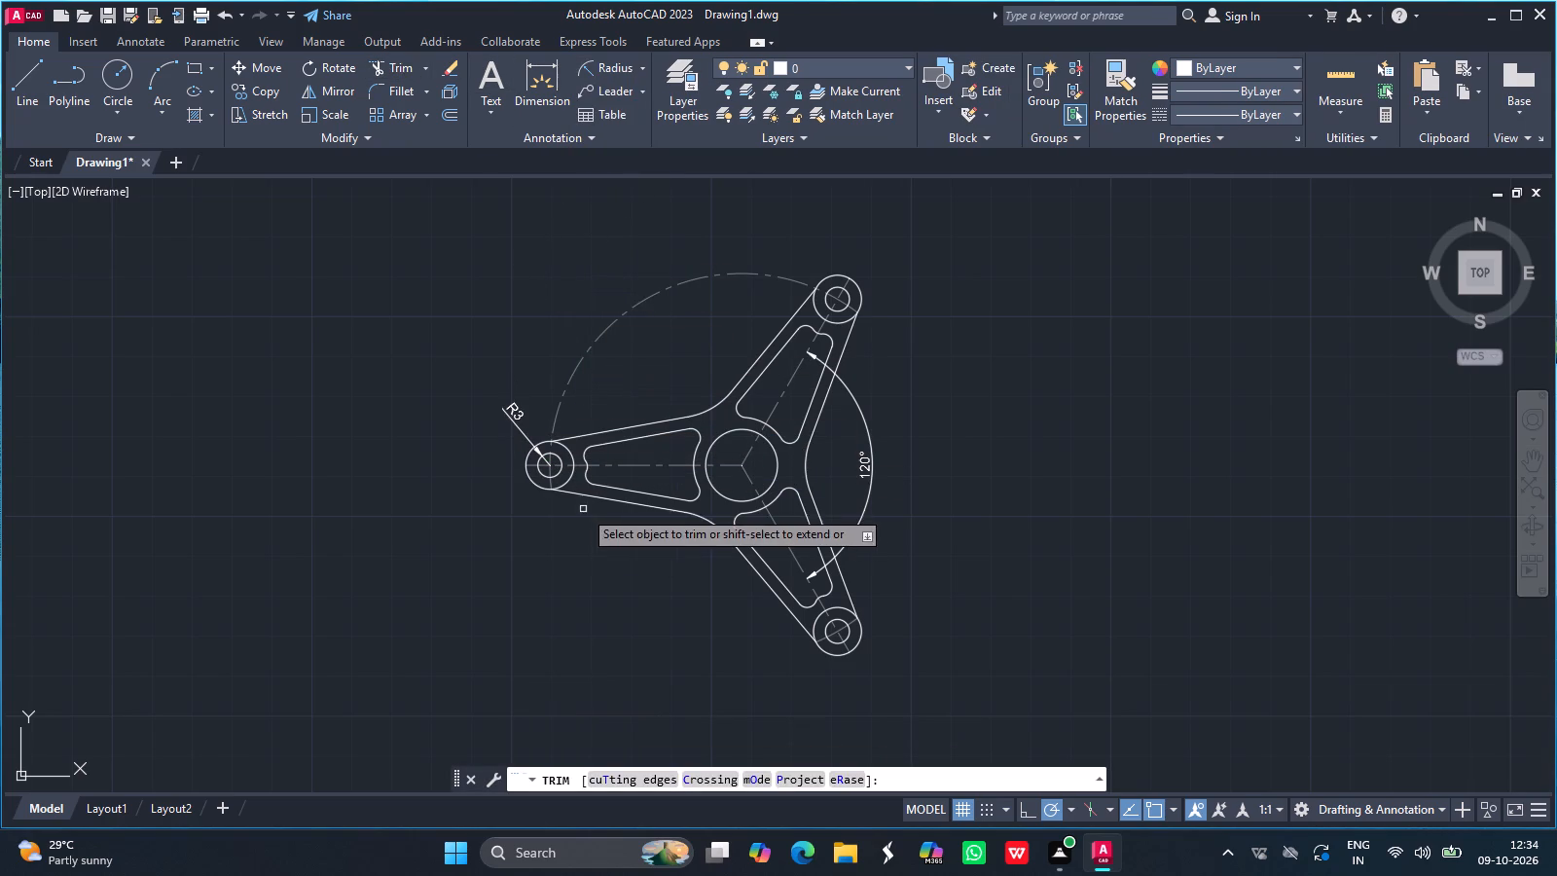
left_click_drag(570, 448, 570, 473)
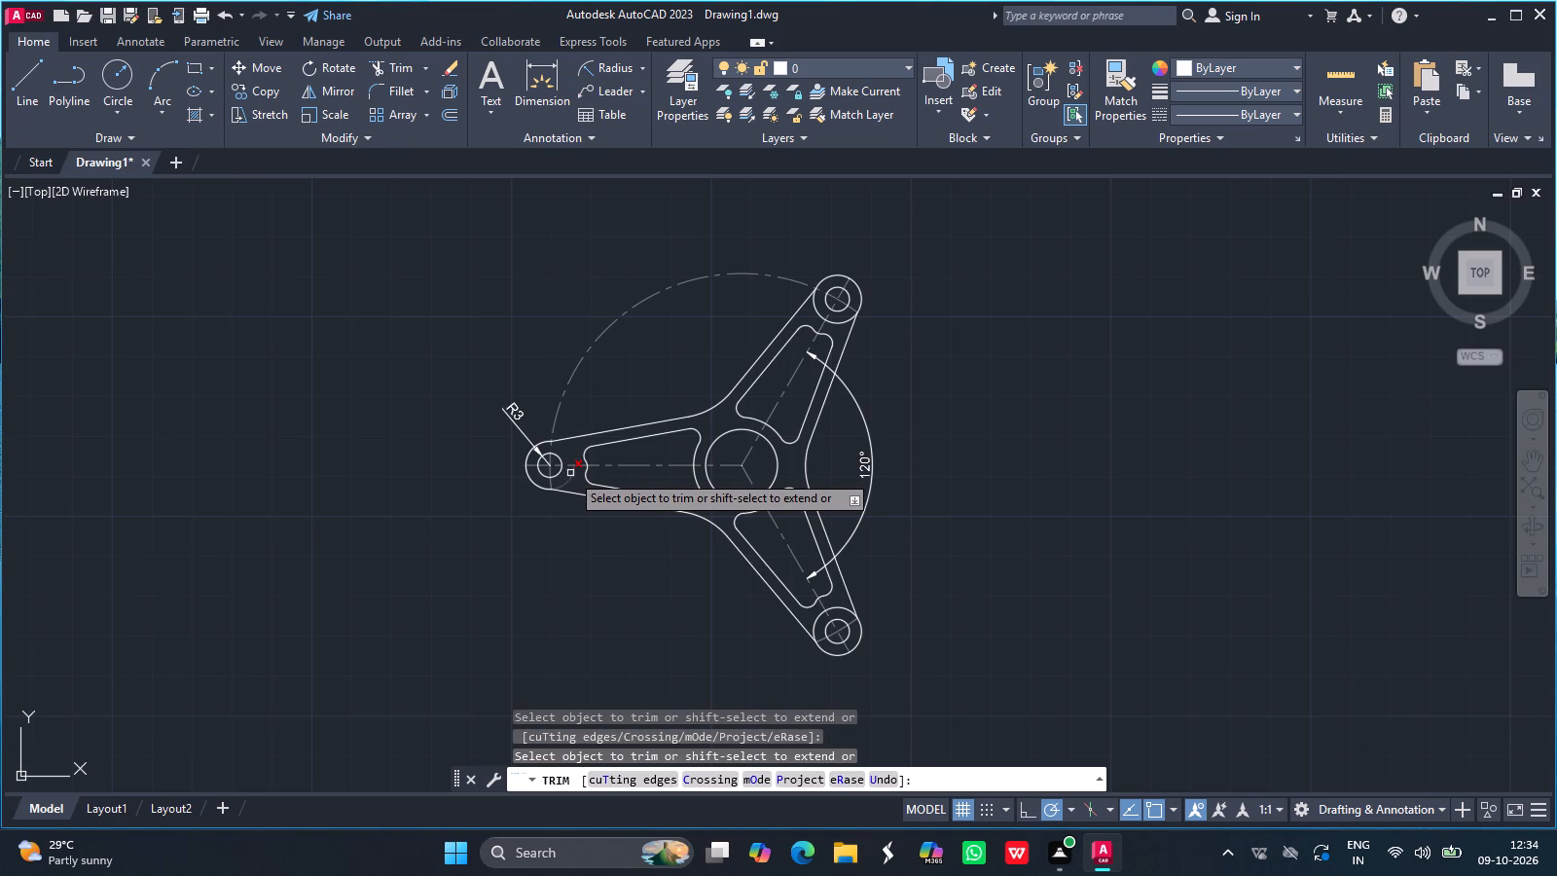
left_click(570, 473)
left_click(817, 313)
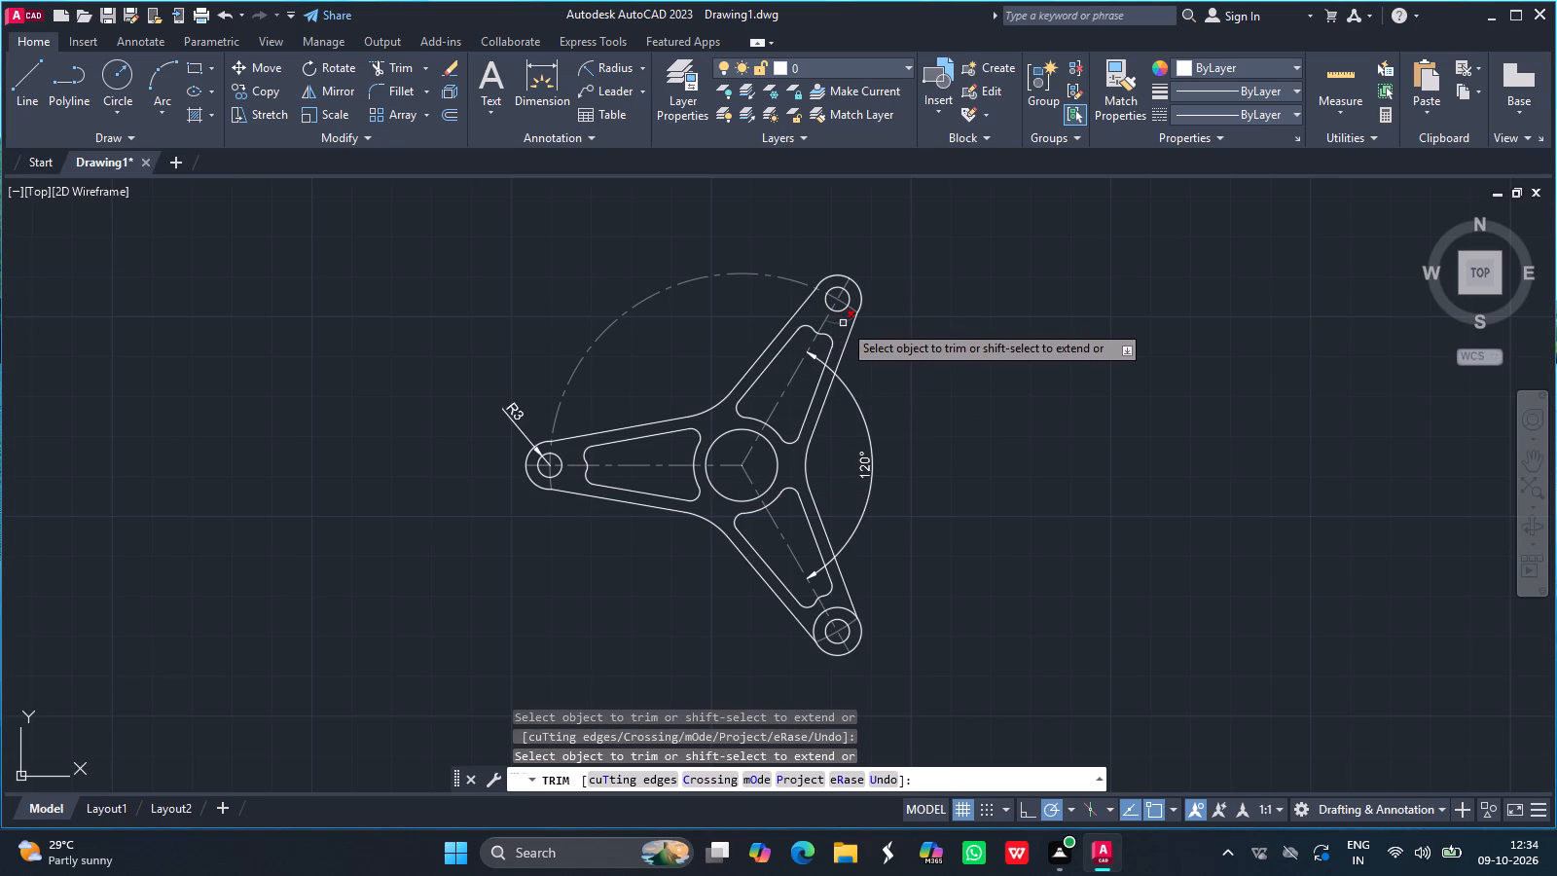
left_click(843, 323)
left_click_drag(840, 605, 821, 619)
left_click(821, 619)
key("Return")
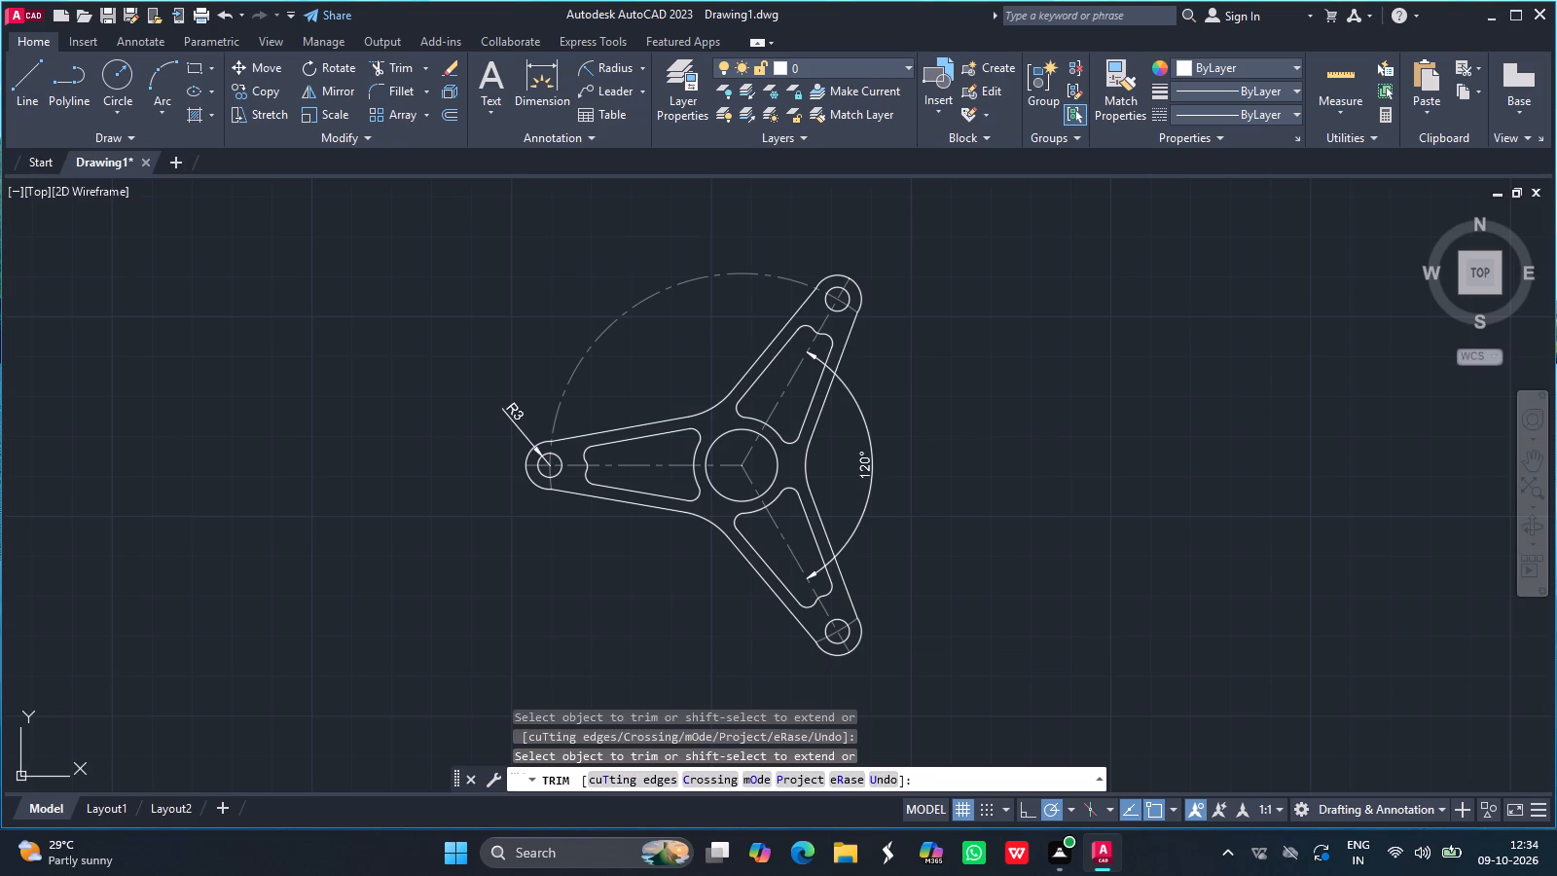
Add a radius dimension to the outer arc of the 180° arm's end boss, placed below and outside the boss.
left_click(613, 62)
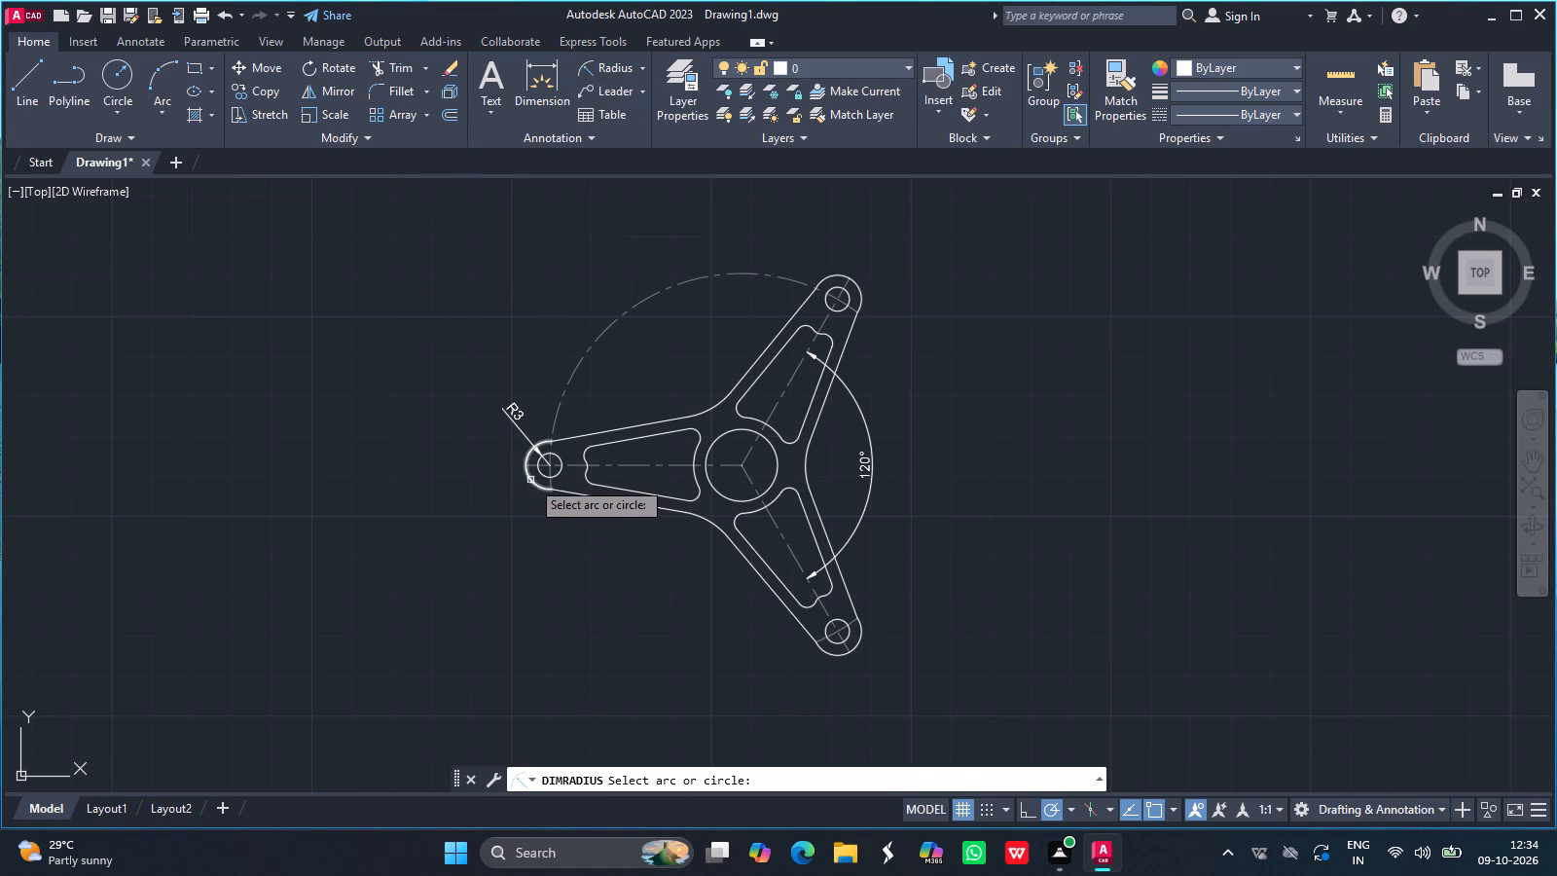
left_click_drag(530, 481, 515, 501)
left_click(515, 501)
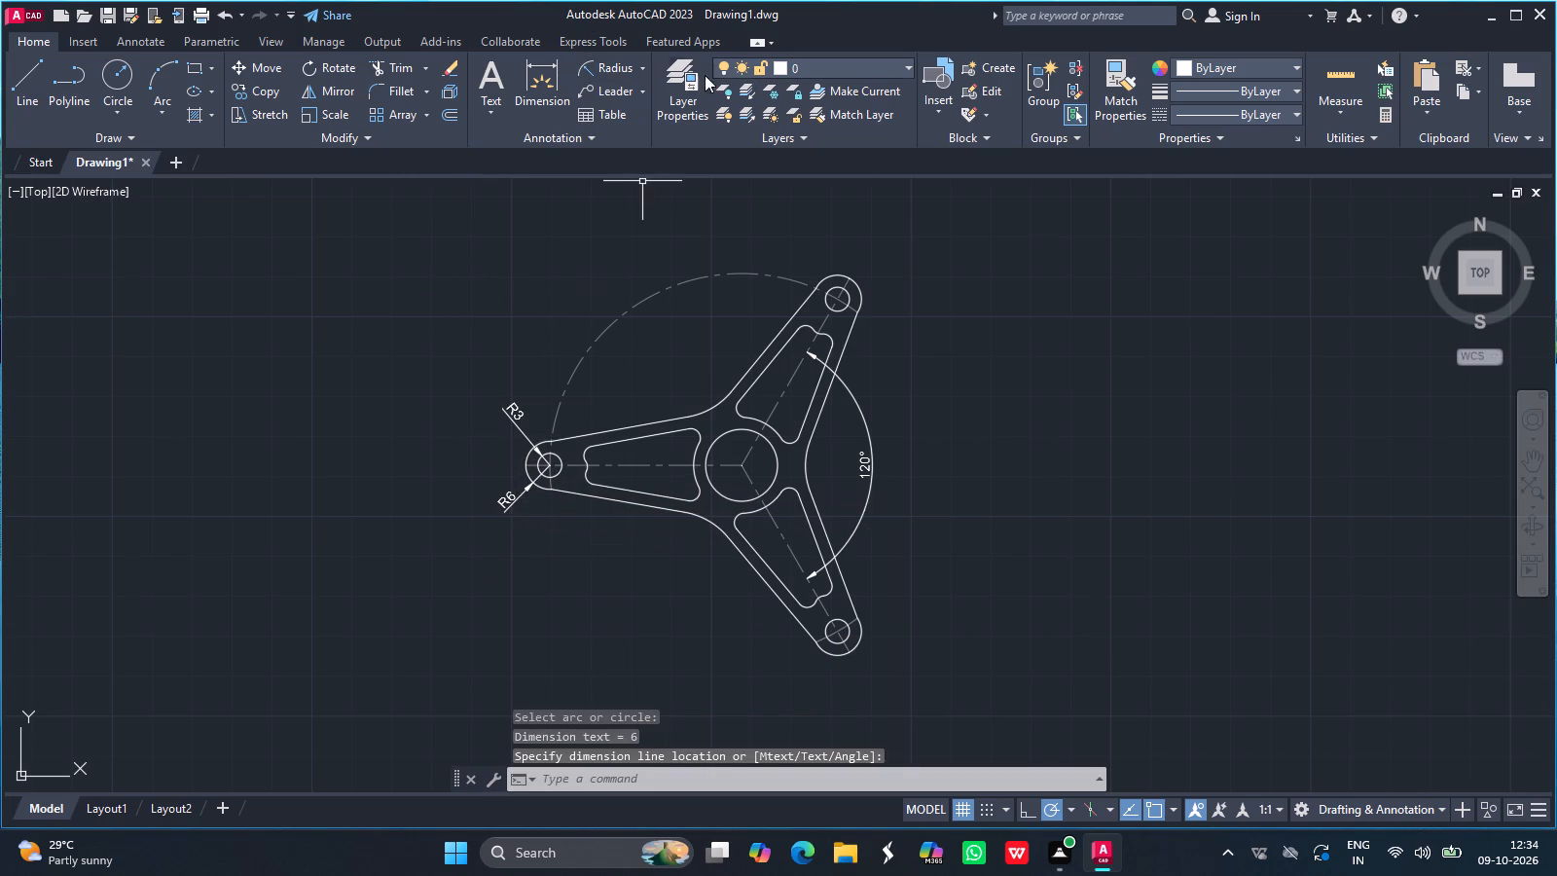
Add a radius dimension to the lower boss-end corner of the 180° arm's pocket, placed below the arm.
left_click(617, 71)
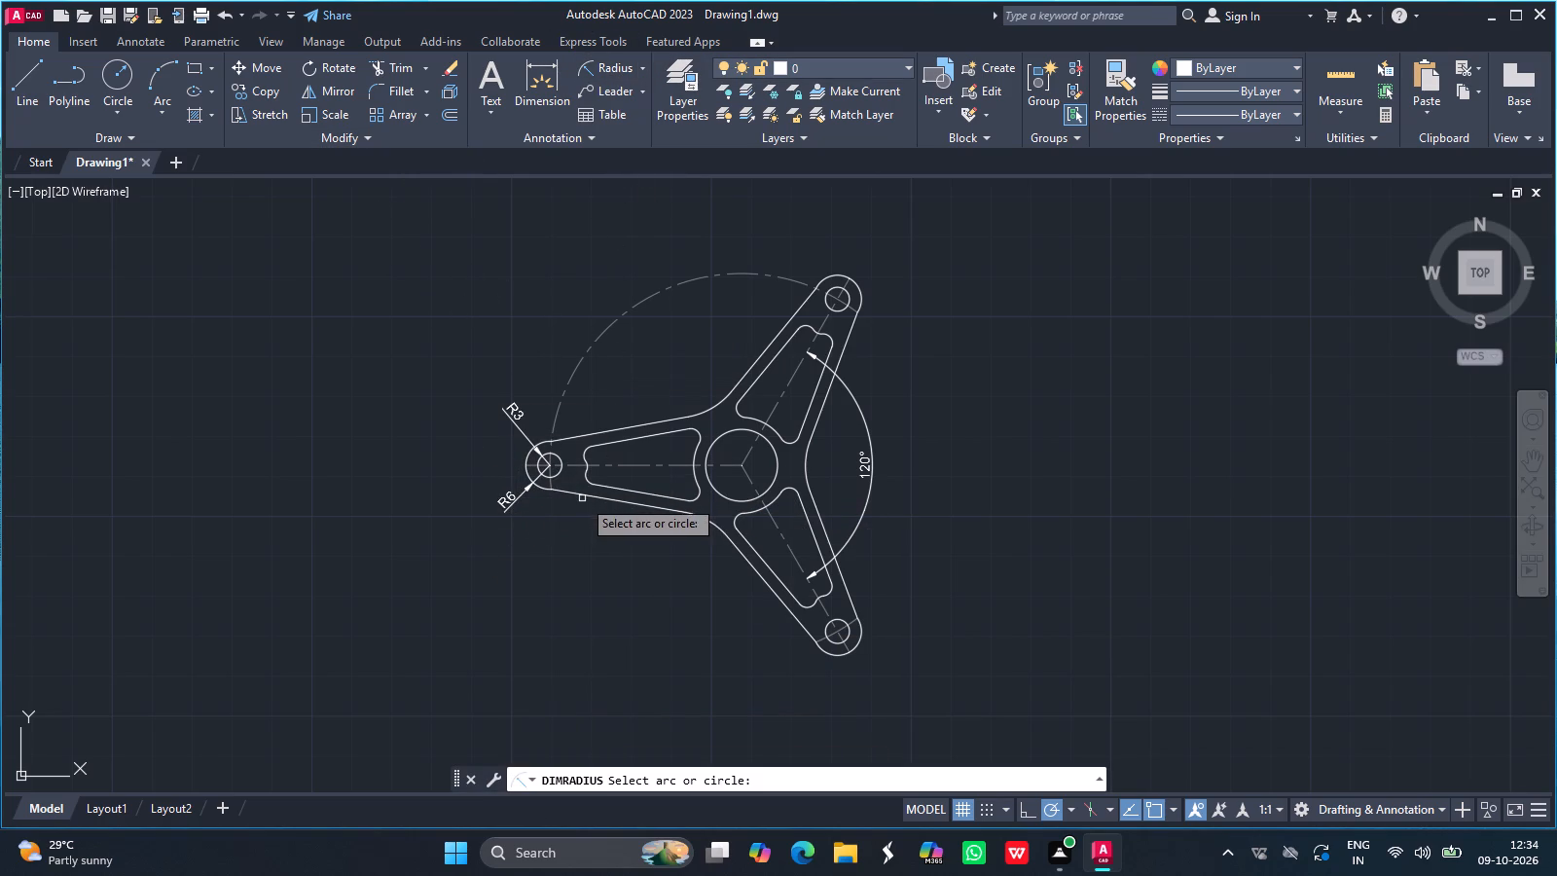
left_click_drag(586, 482, 547, 519)
left_click(547, 519)
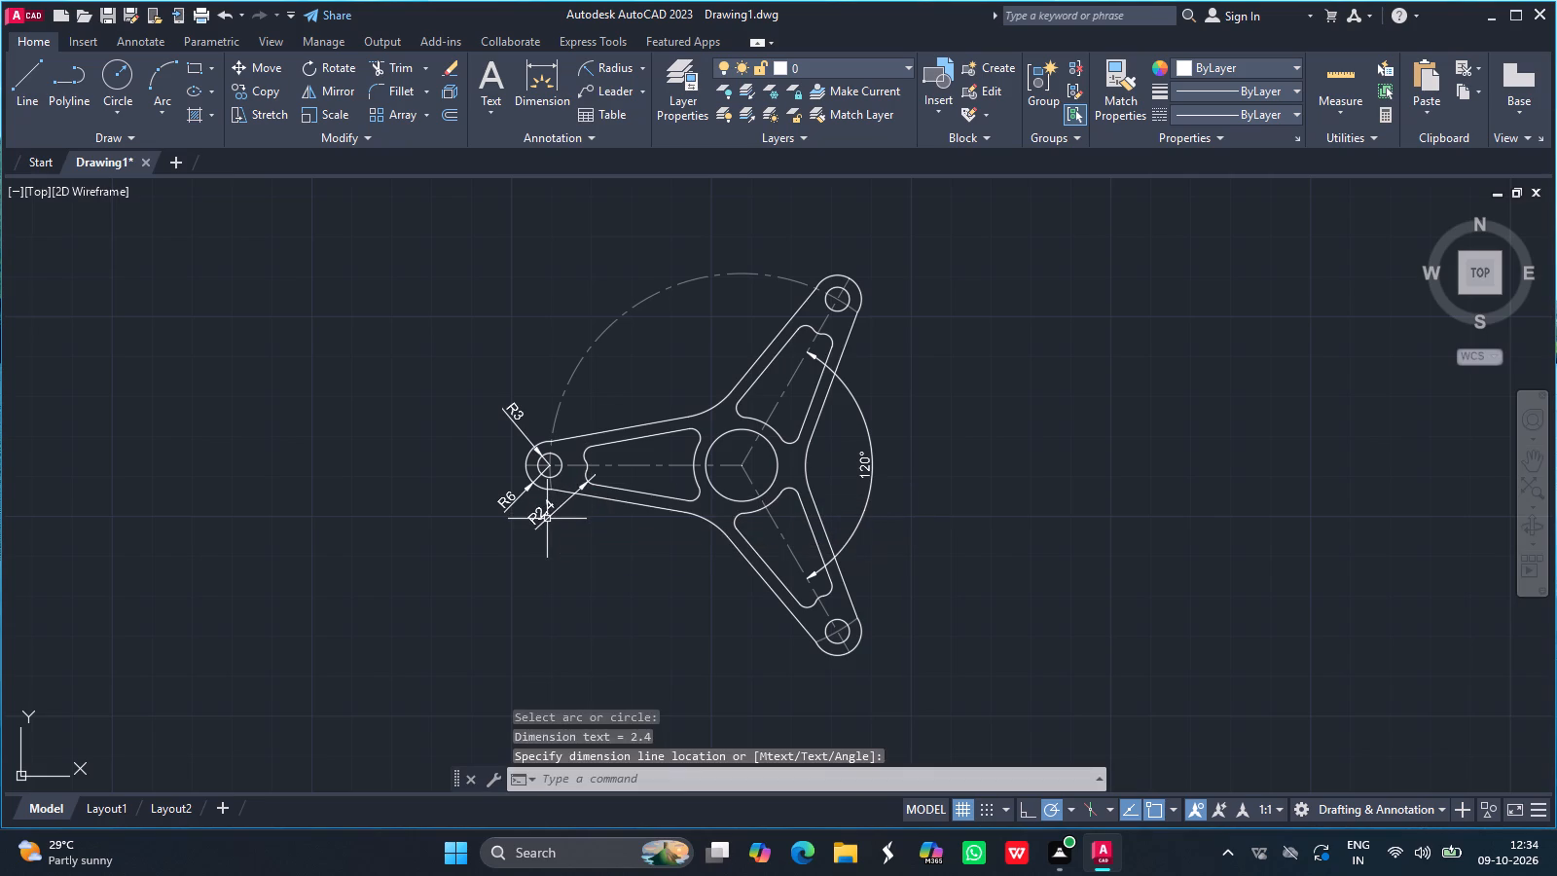
Add a radius dimension to the large centreline arc joining the 180° and 60° bosses, with its text inside the arc.
left_click(606, 64)
left_click_drag(582, 361, 588, 375)
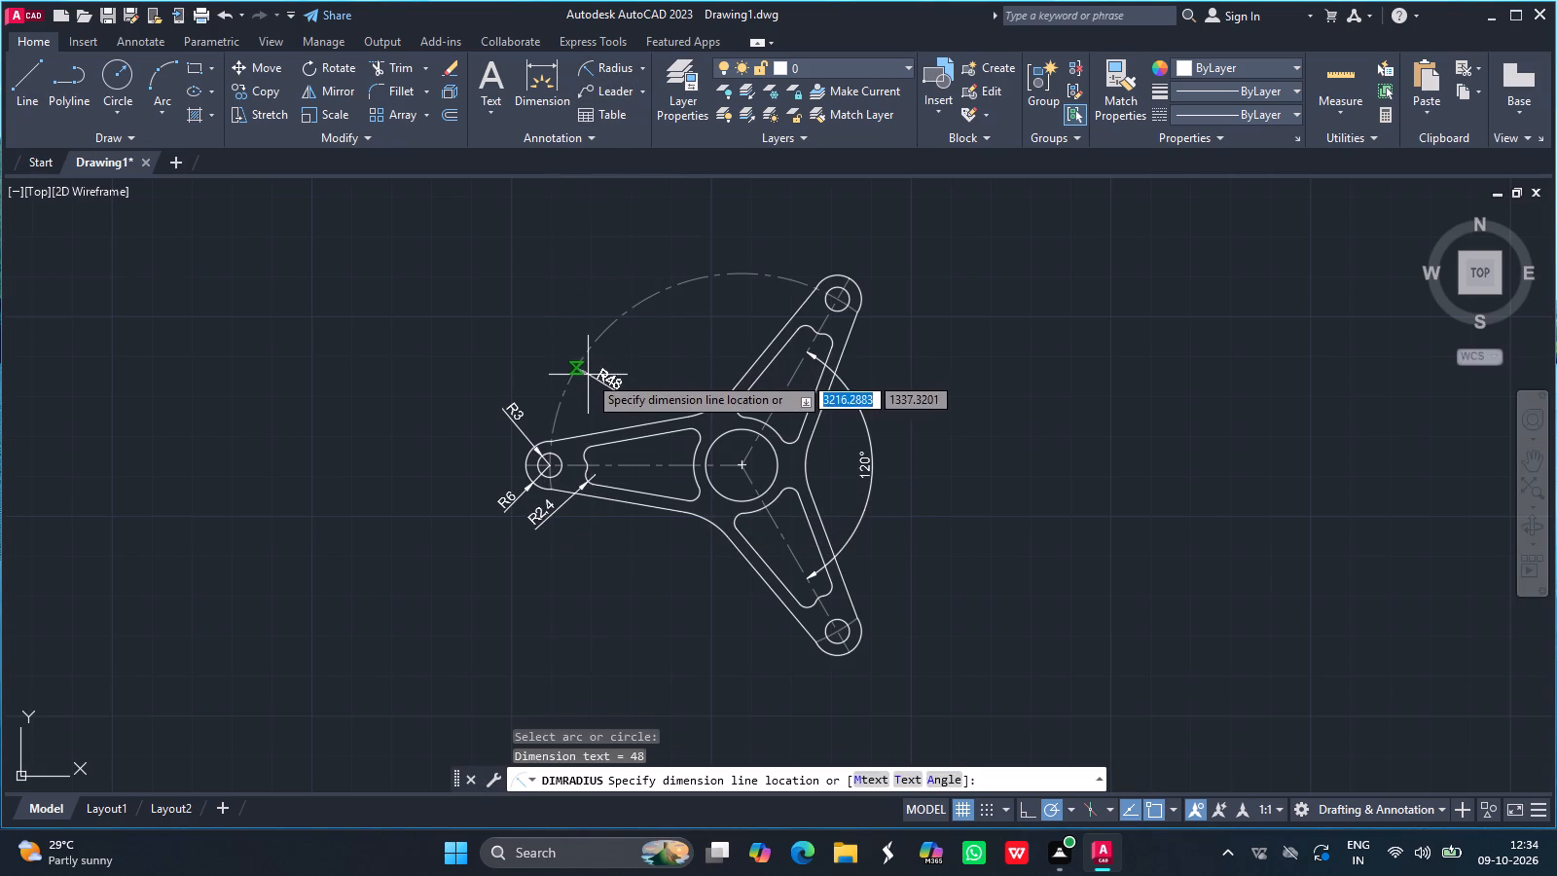
left_click_drag(588, 375, 588, 376)
left_click_drag(588, 376, 550, 134)
Add a radius dimension to the hub-side arc of the 180° arm's pocket, with its text inside the pocket.
left_click(612, 63)
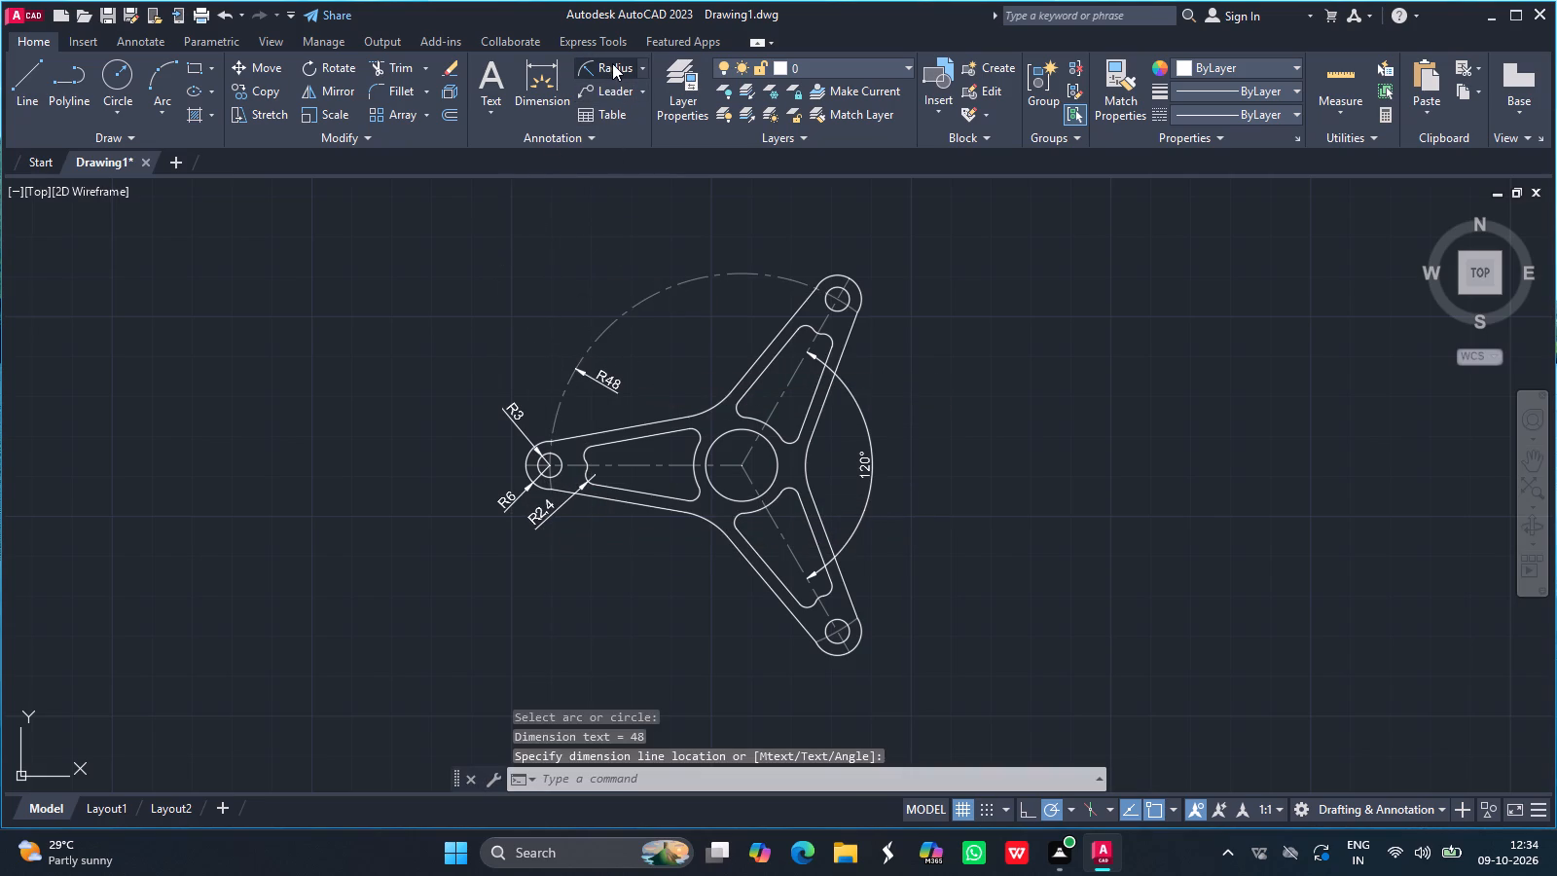
left_click_drag(697, 452, 682, 460)
left_click(682, 460)
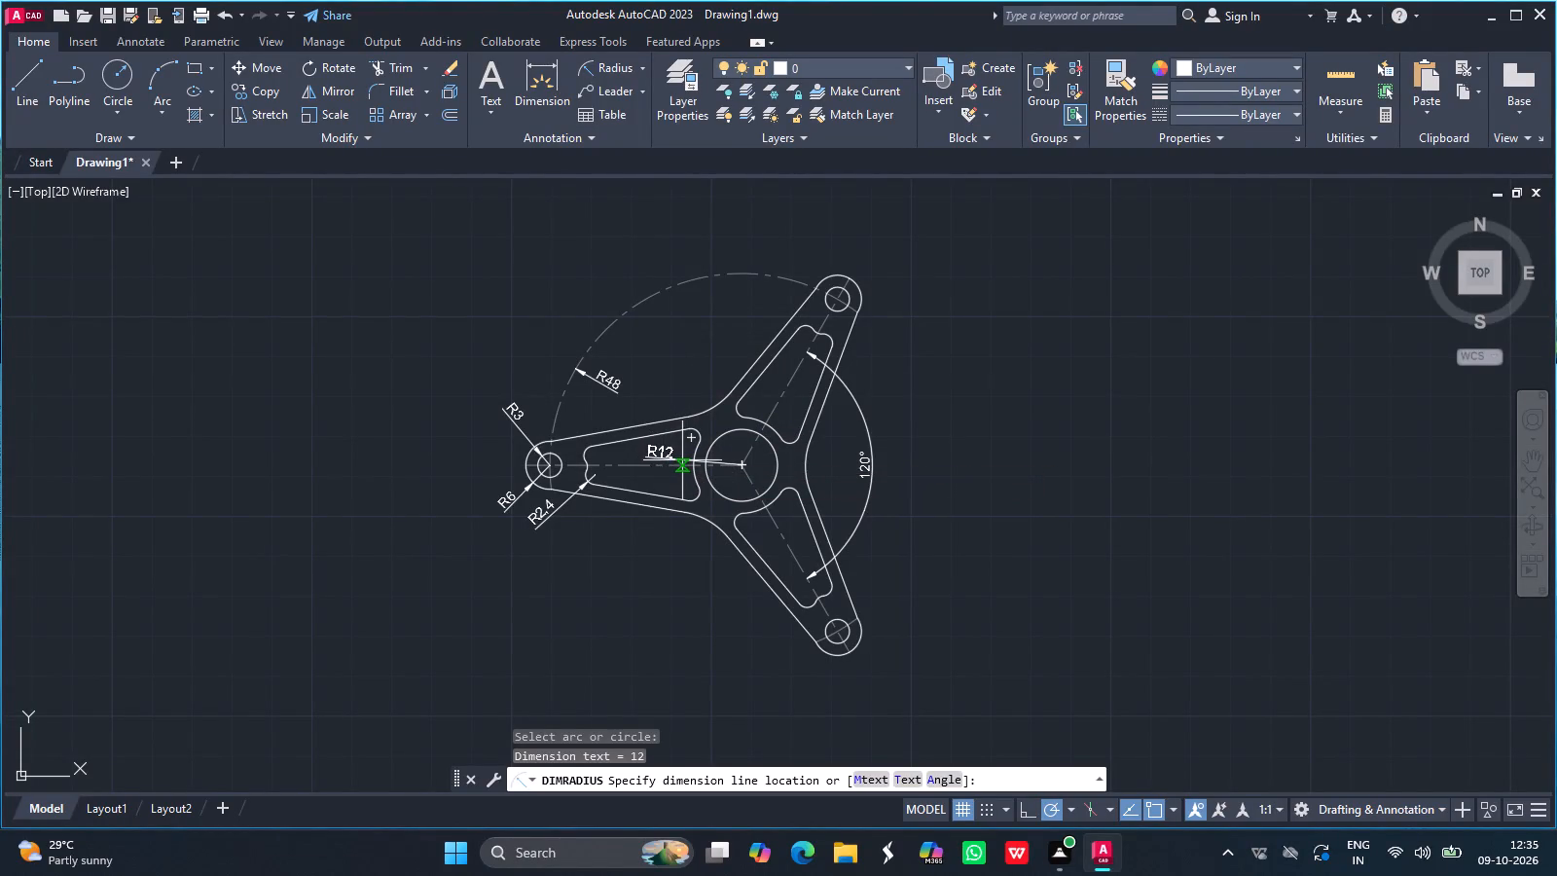
Add a radius dimension to the lower hub-side corner of the 180° arm's pocket, placed below the arm.
left_click(613, 61)
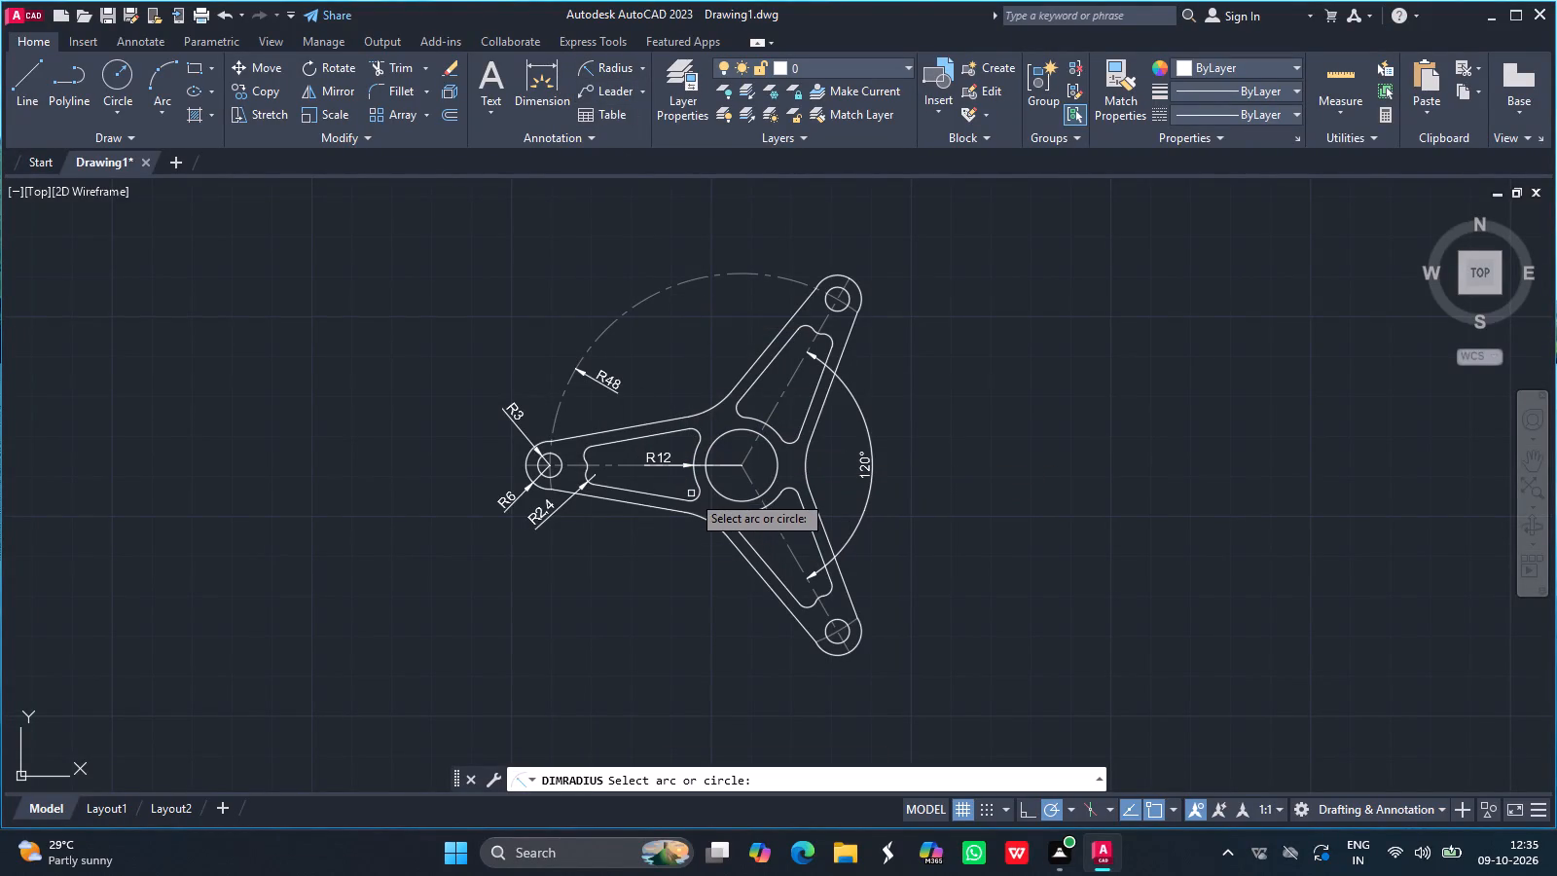
left_click_drag(698, 499, 677, 536)
left_click(677, 536)
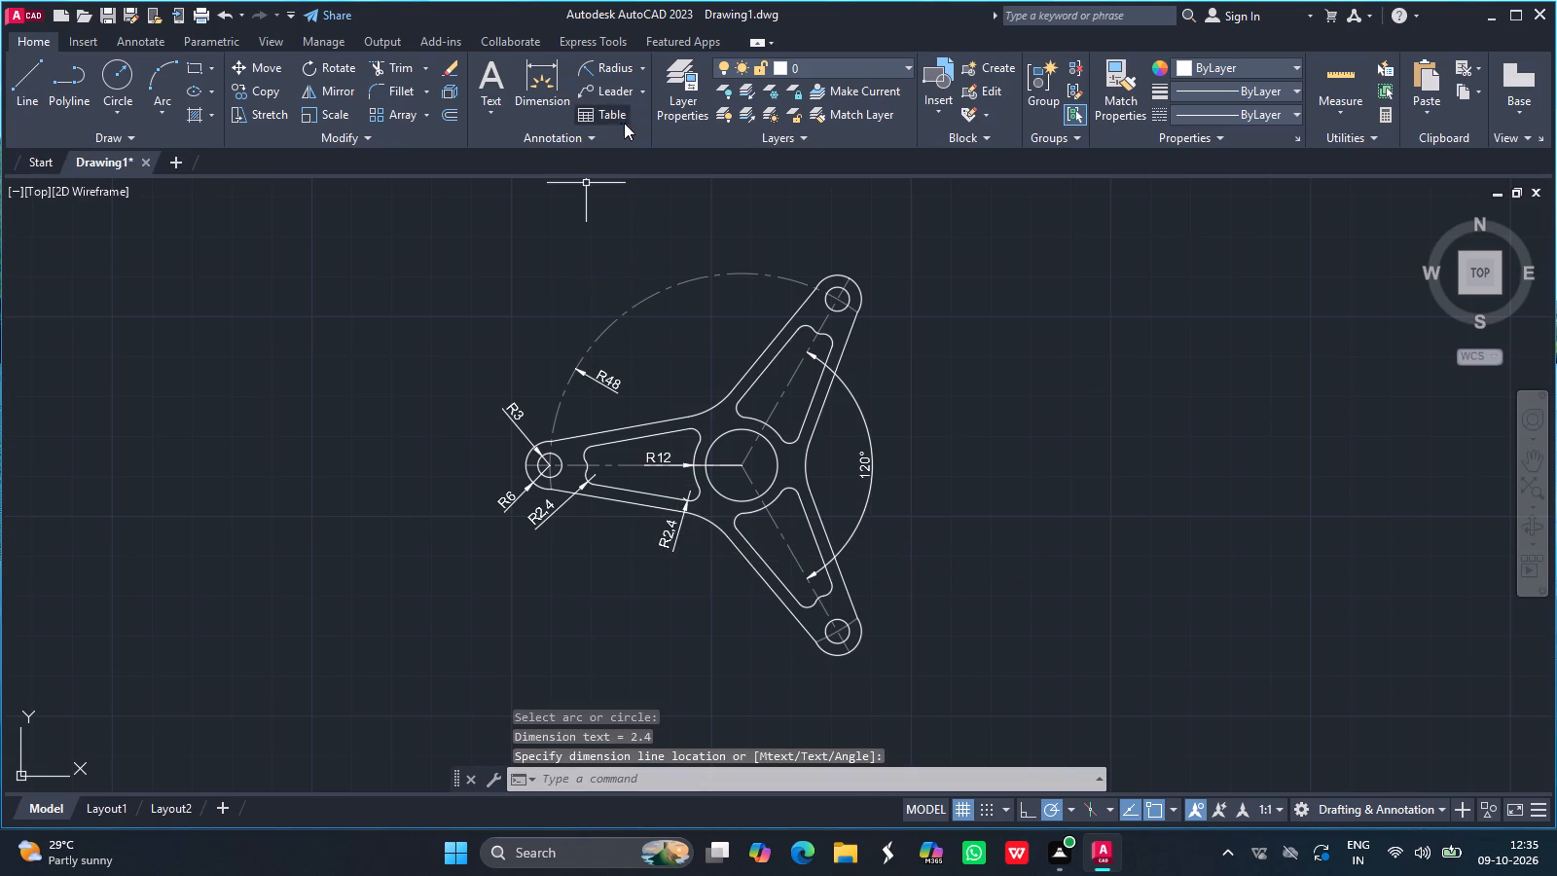
Add a radius dimension to the outer fillet joining the 180° and 60° arms, with its text above the fillet.
left_click(610, 63)
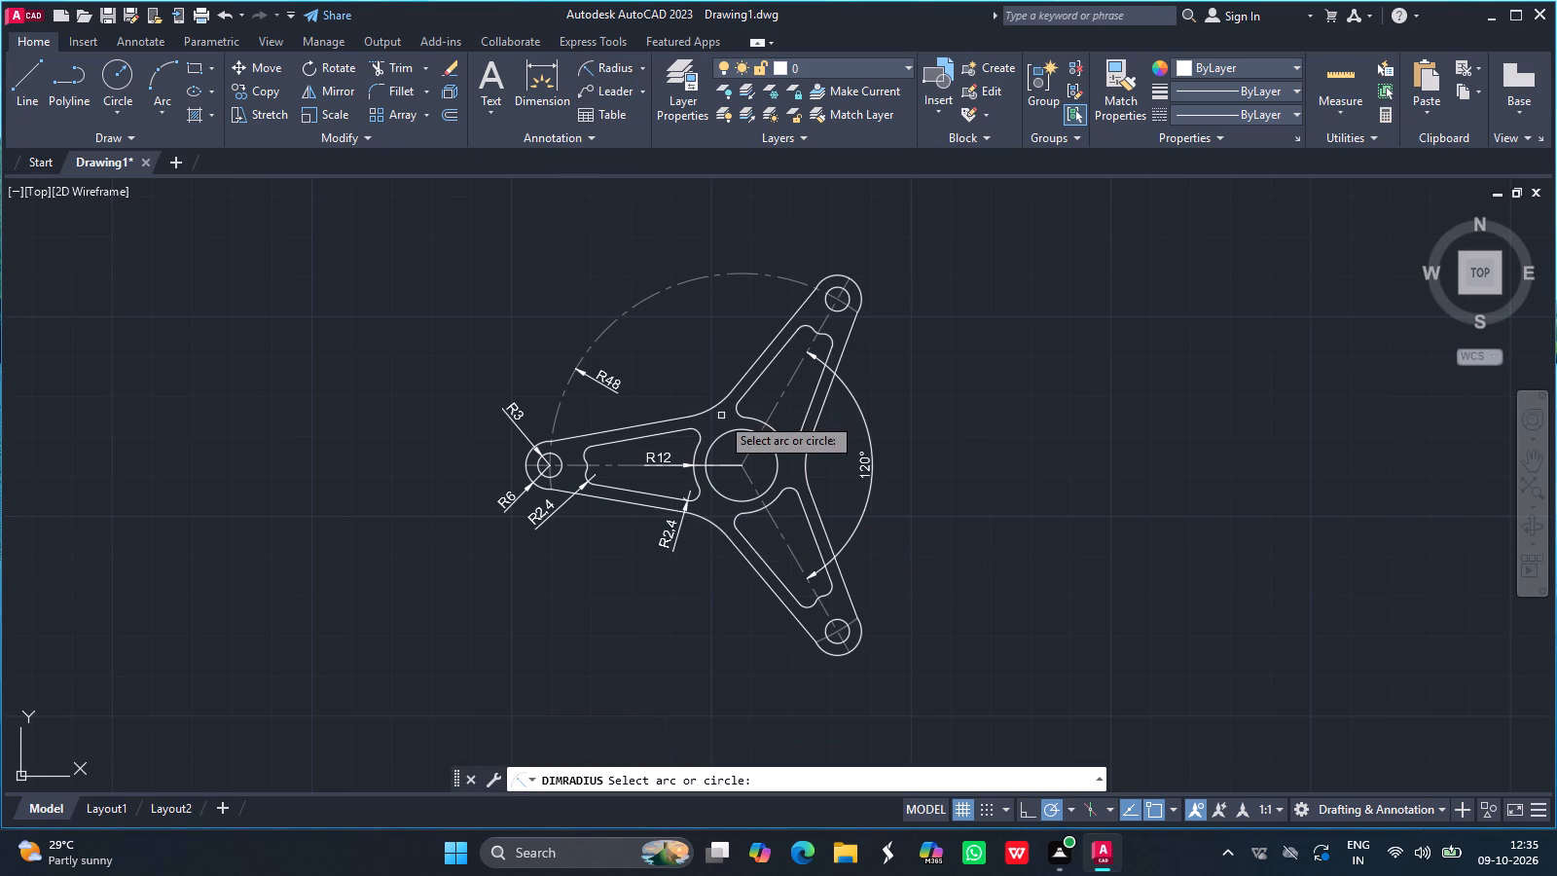
left_click_drag(710, 406, 702, 394)
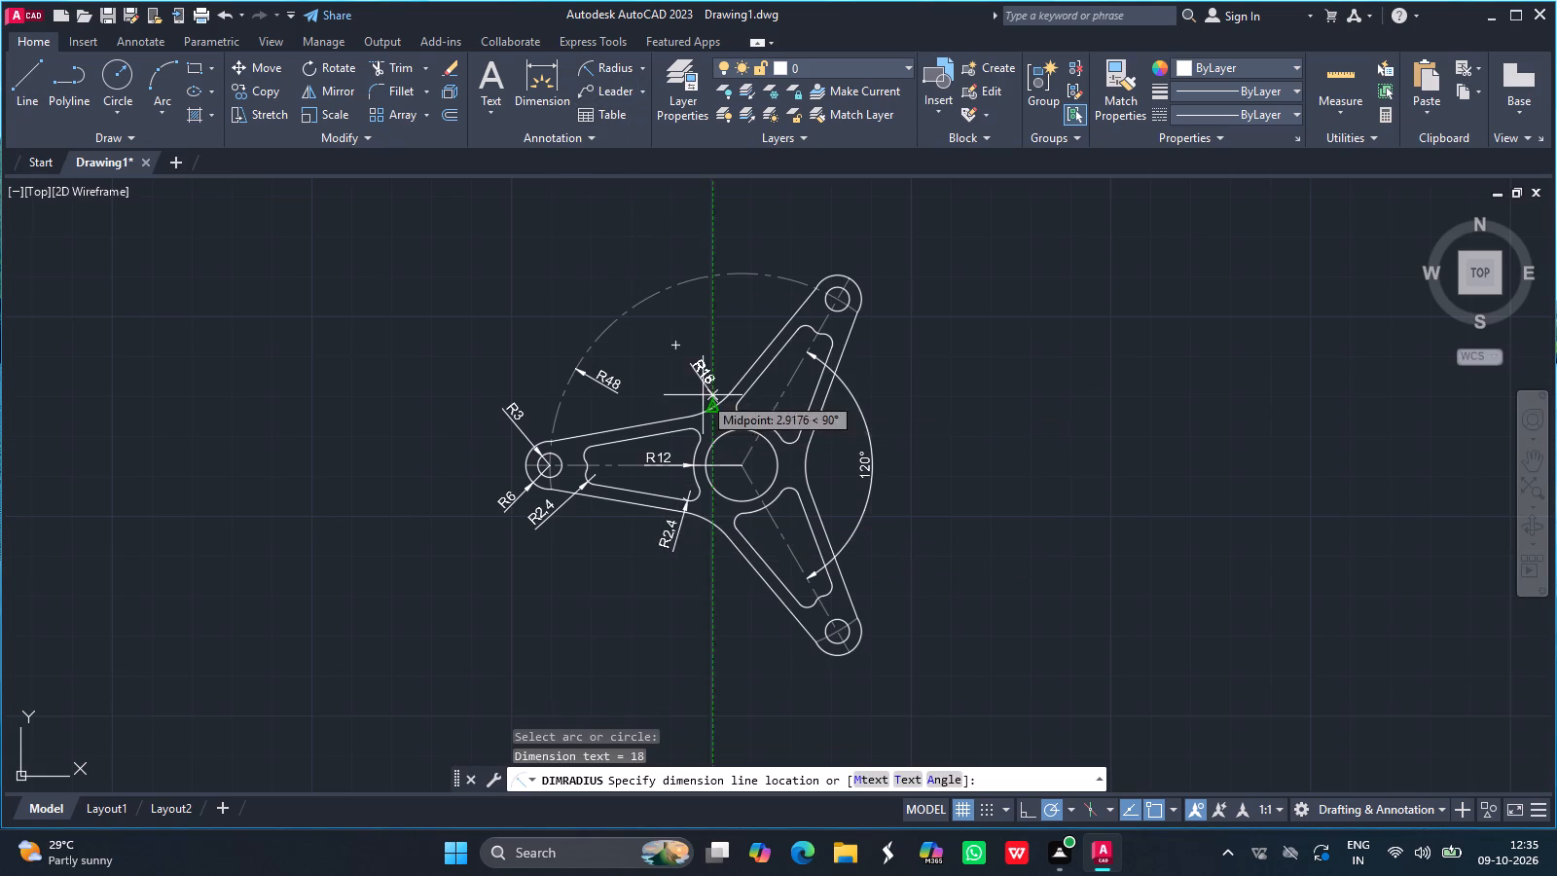
left_click_drag(702, 394, 701, 392)
left_click(701, 392)
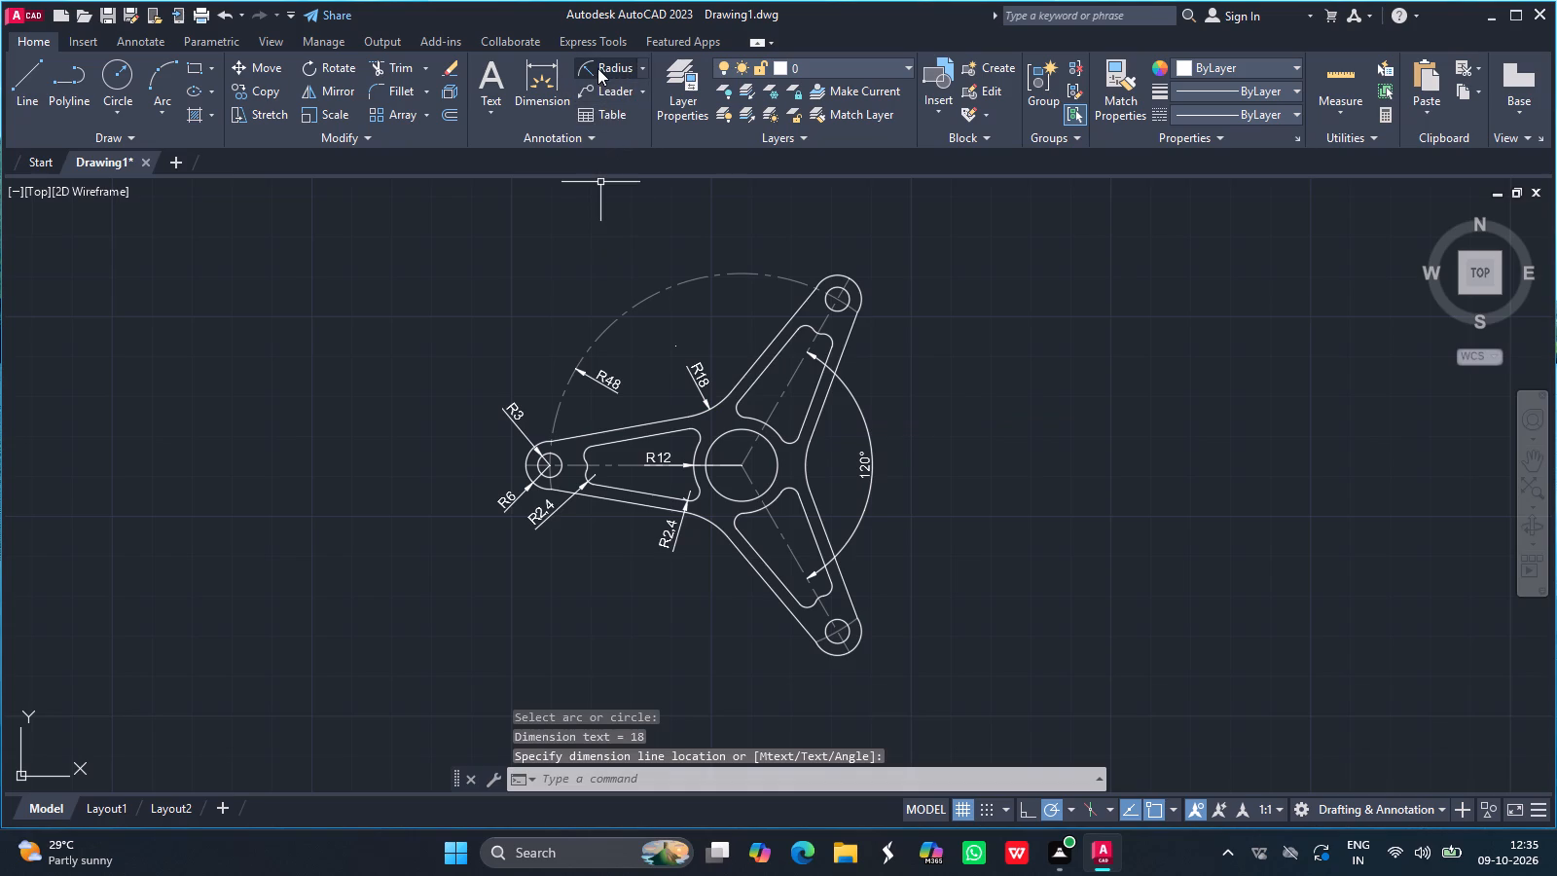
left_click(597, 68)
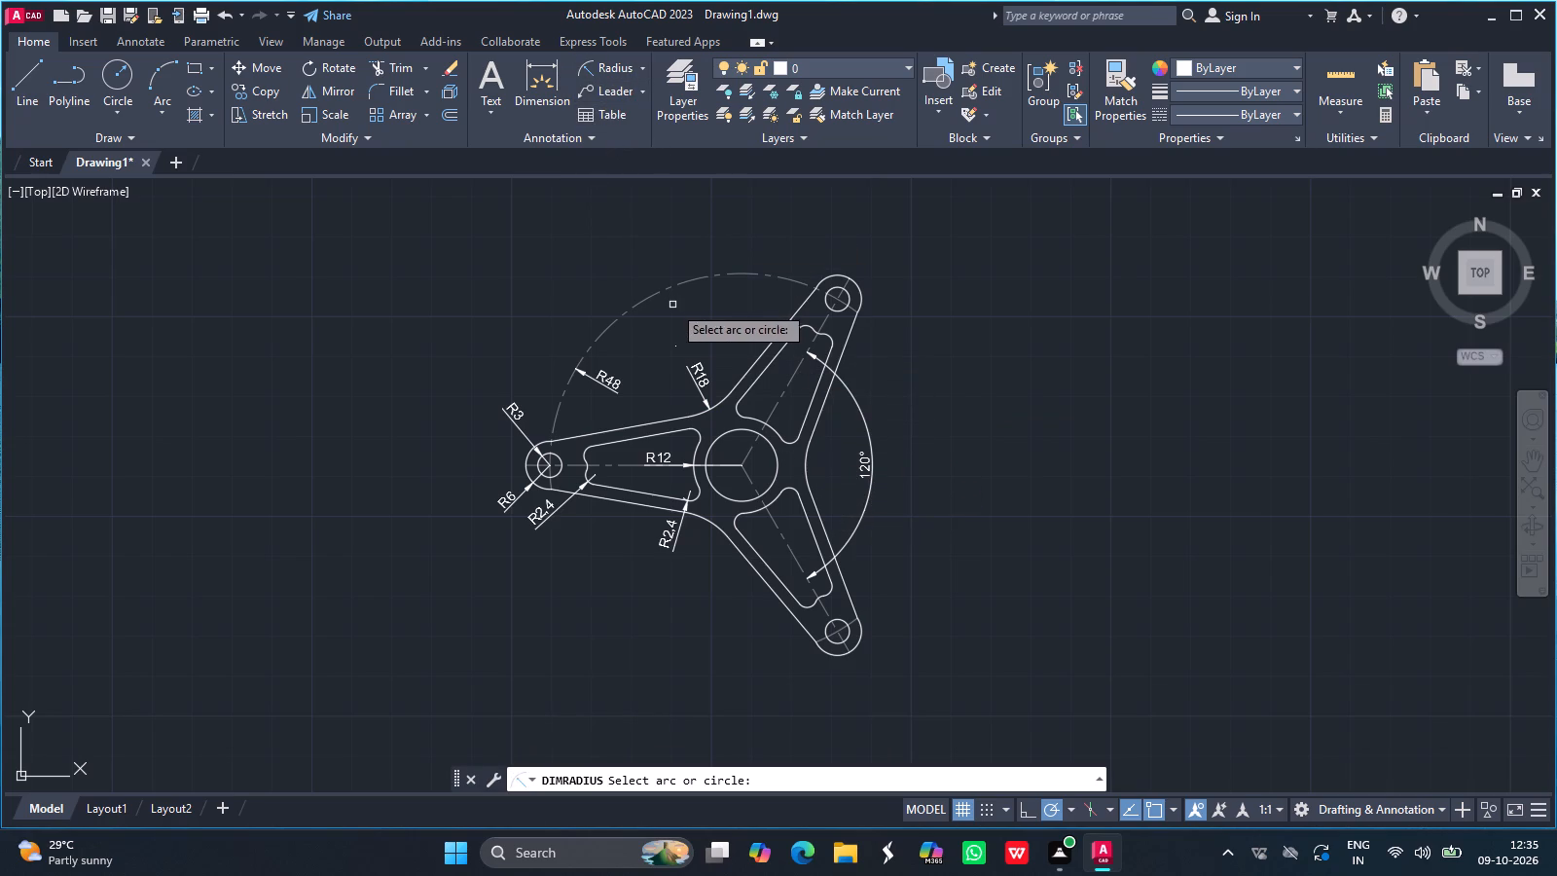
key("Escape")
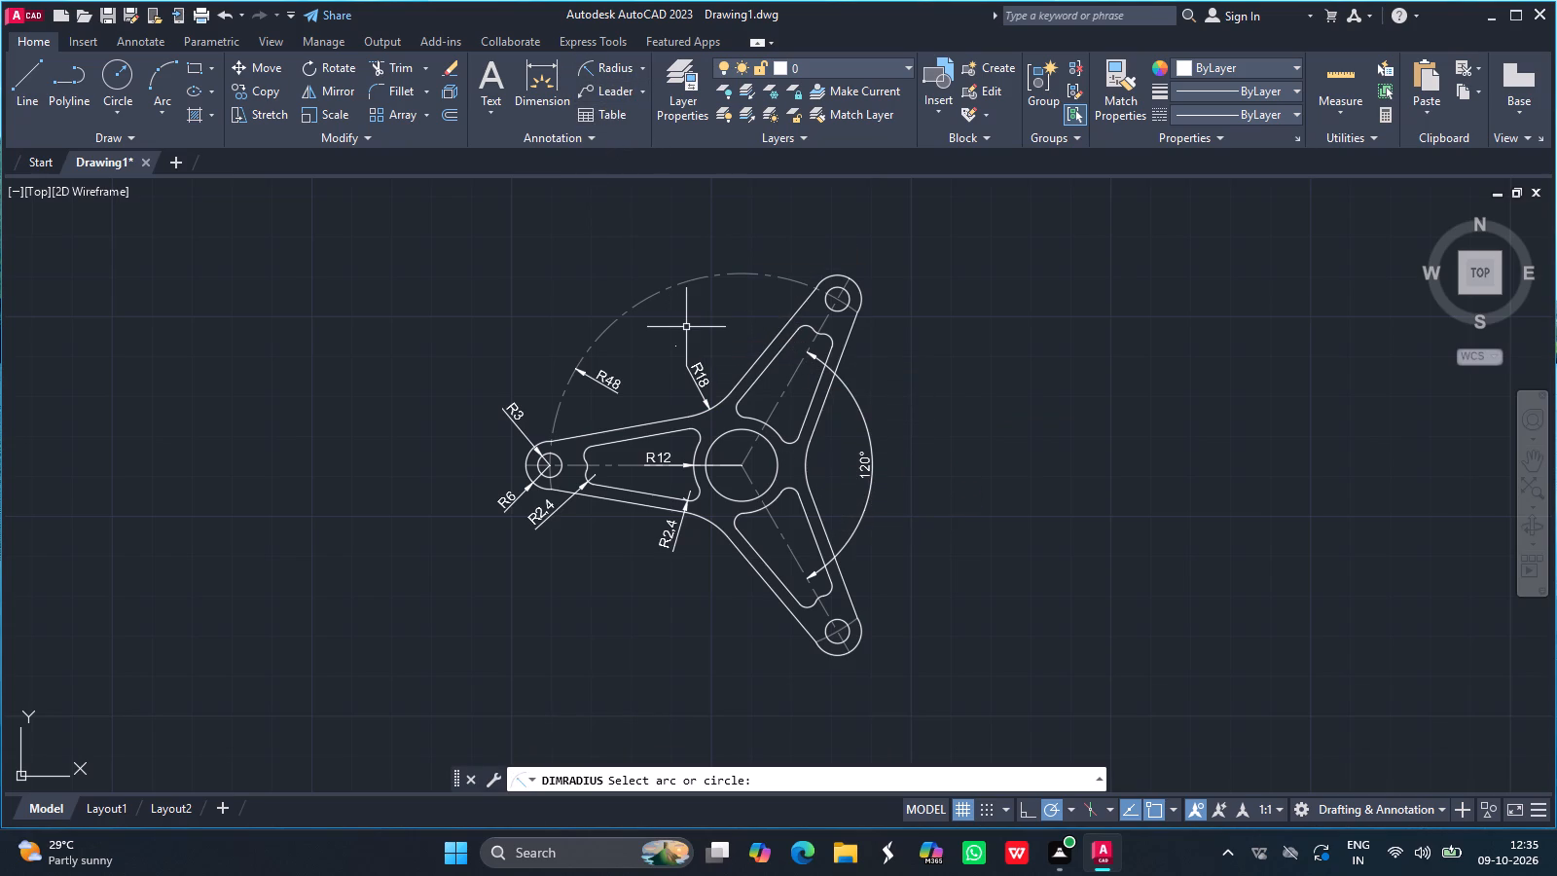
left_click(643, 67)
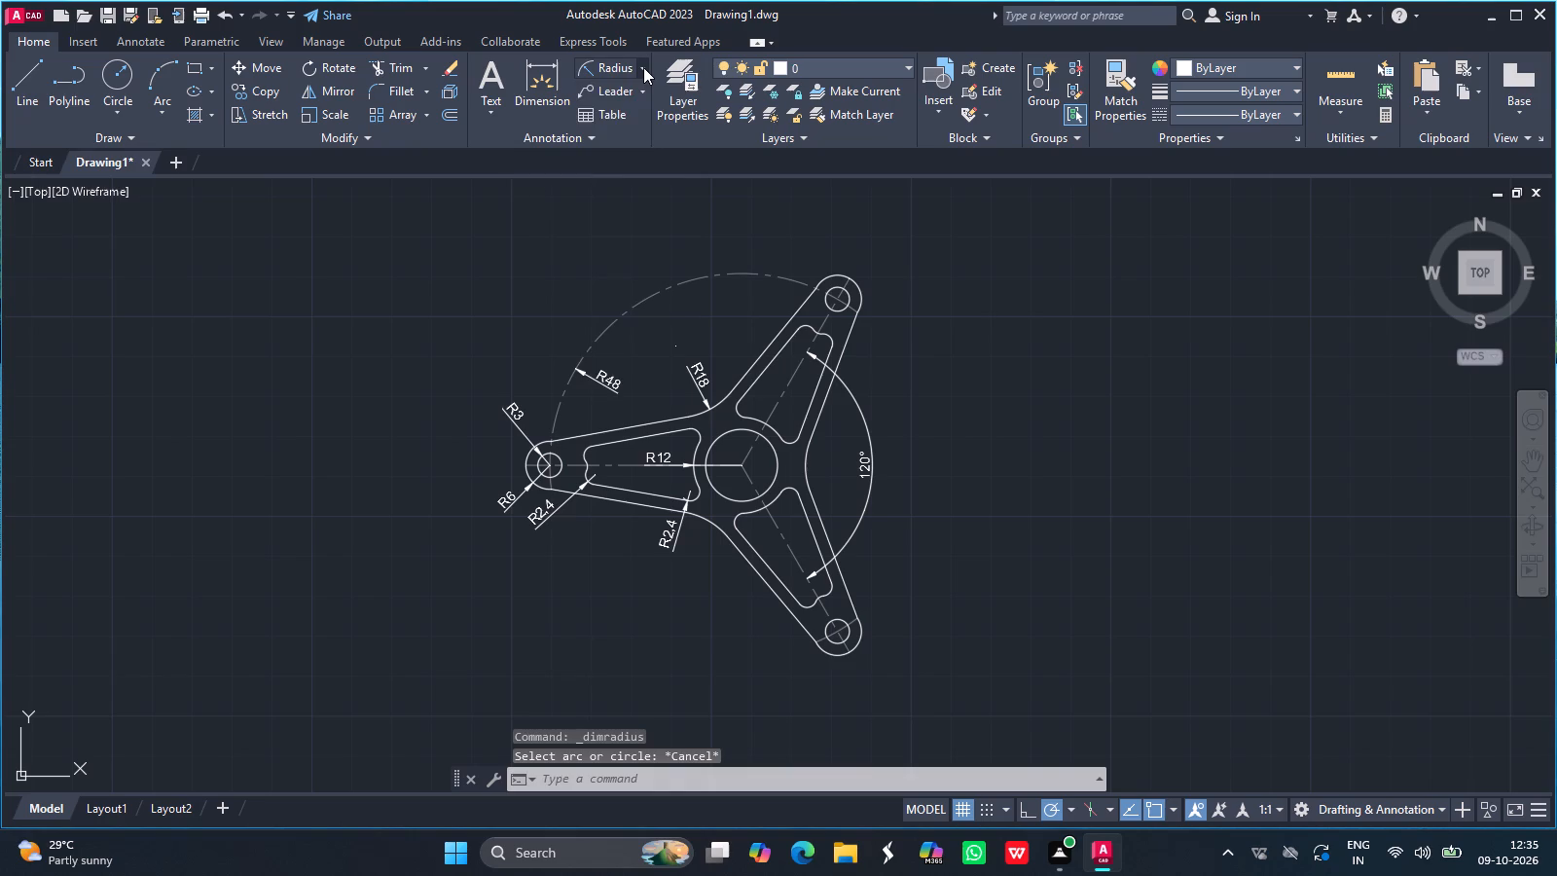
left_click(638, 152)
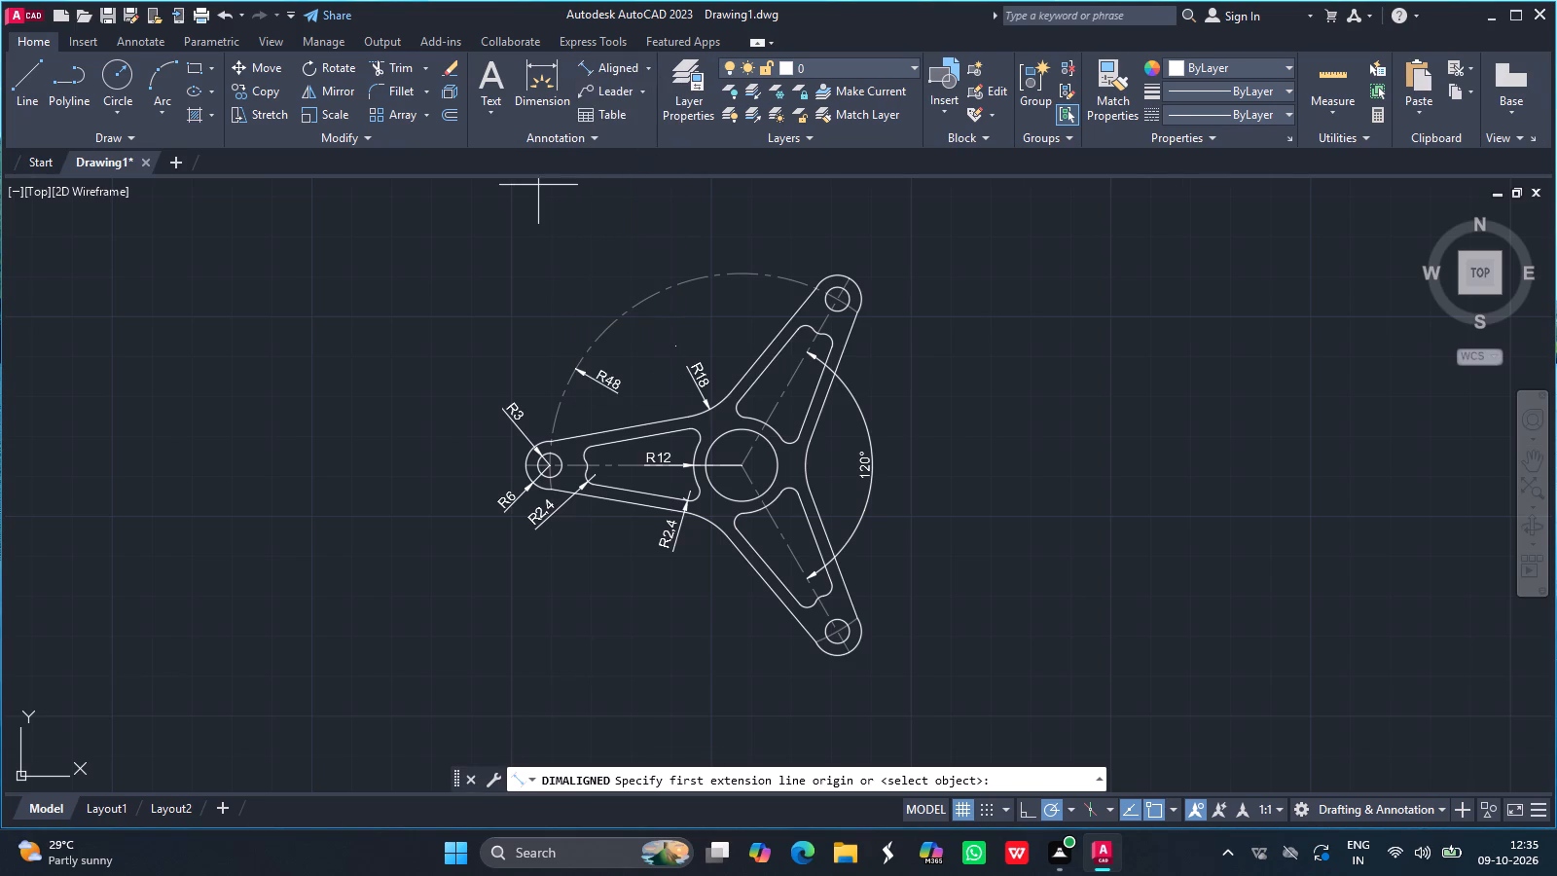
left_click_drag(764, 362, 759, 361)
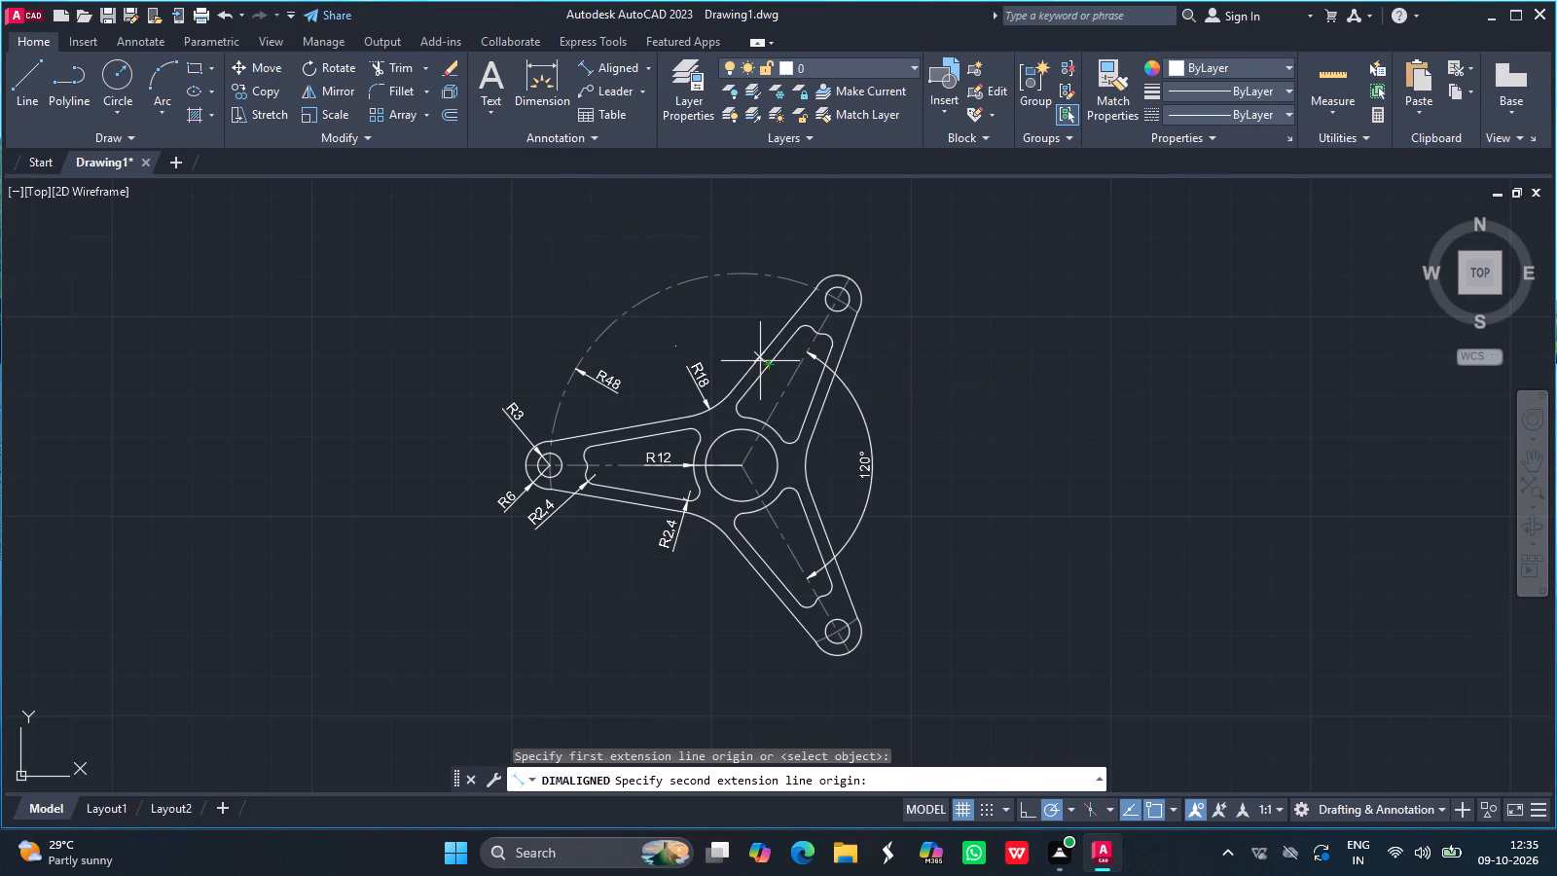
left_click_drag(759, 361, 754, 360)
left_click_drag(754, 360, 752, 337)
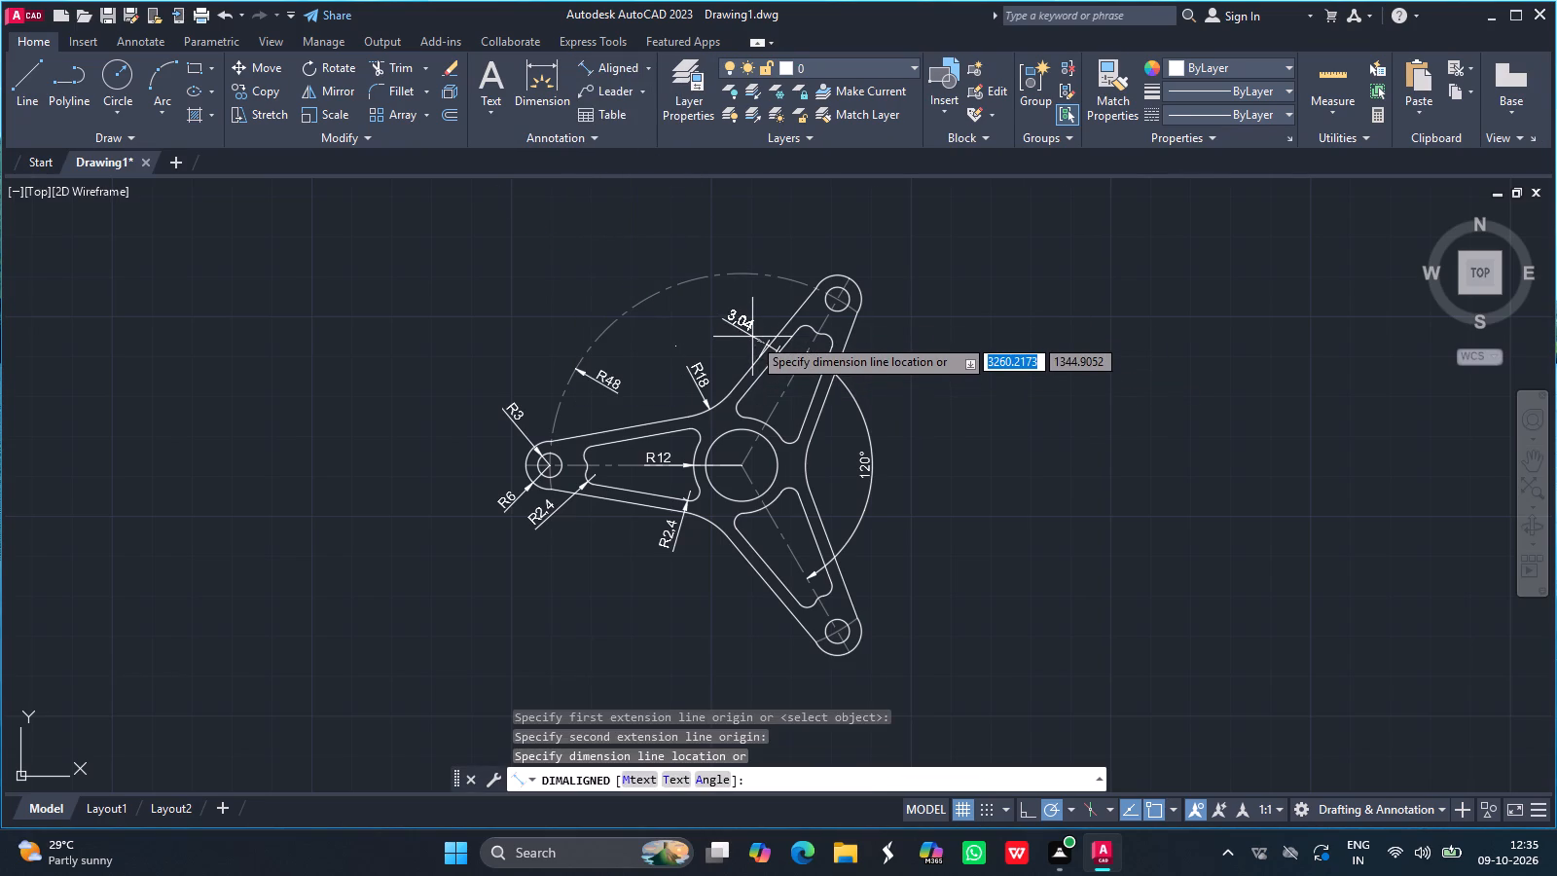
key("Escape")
Add an aligned dimension for the wall between the 60° arm's upper outer edge and its pocket edge.
scroll(752, 337, "up", 2, "ctrl")
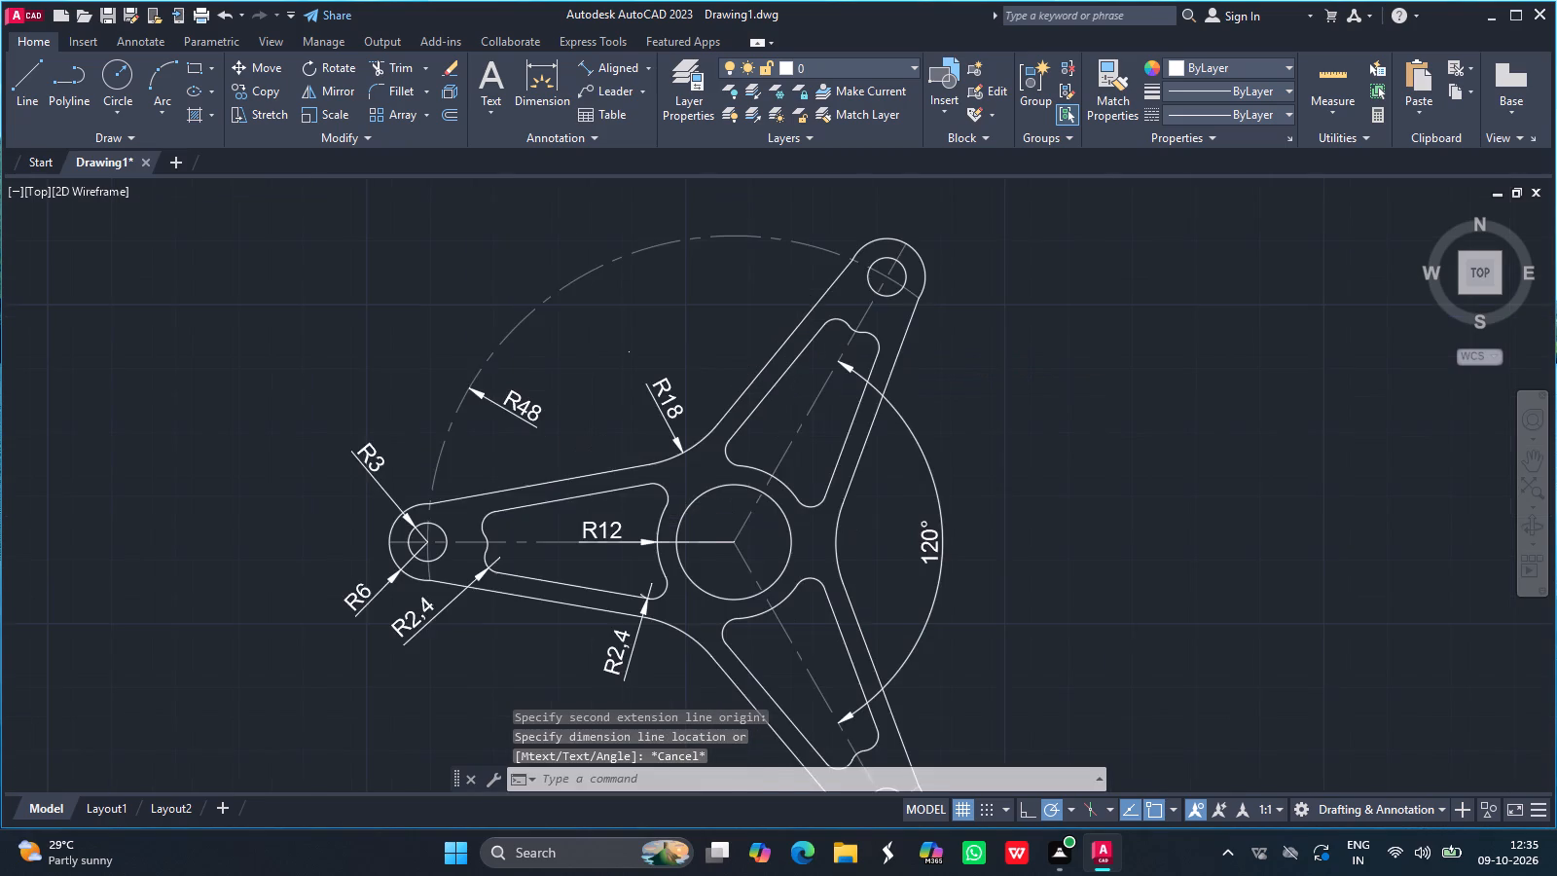
left_click(623, 62)
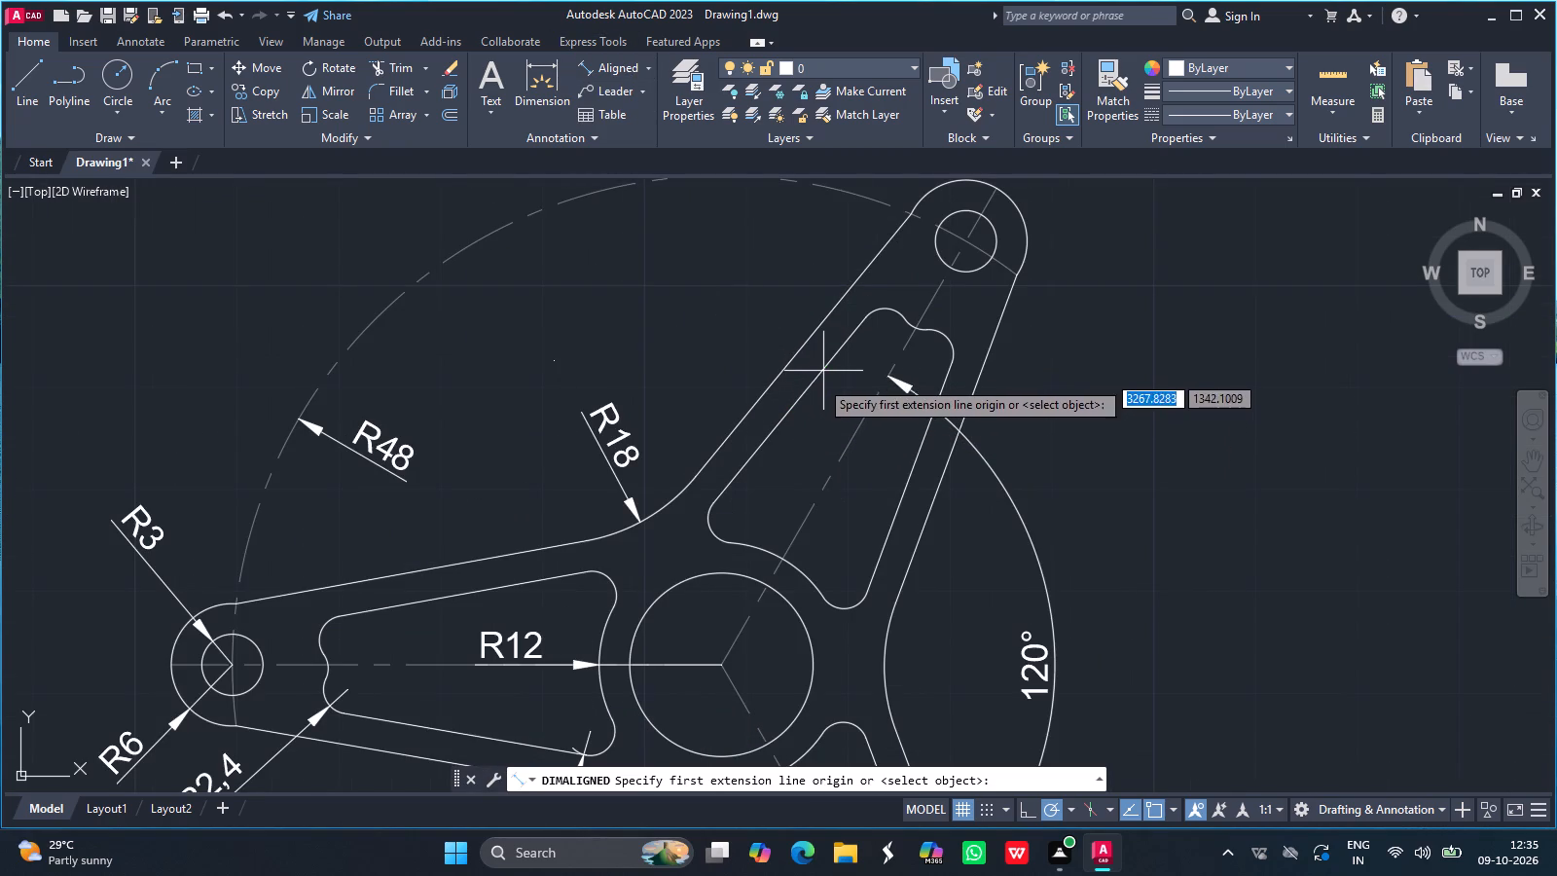
left_click(784, 419)
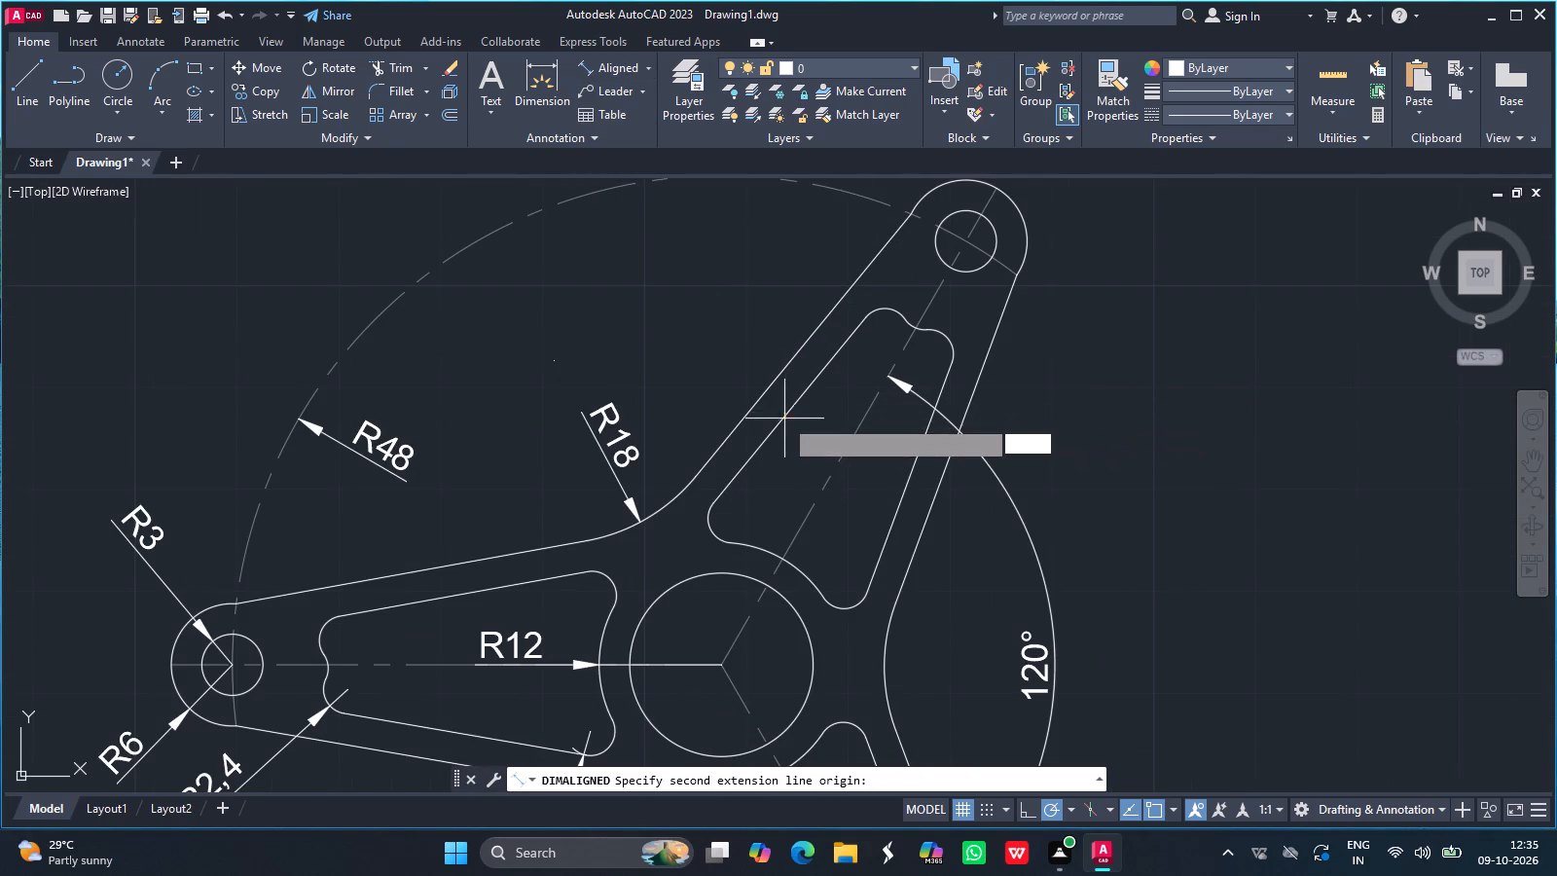
left_click_drag(762, 398, 764, 384)
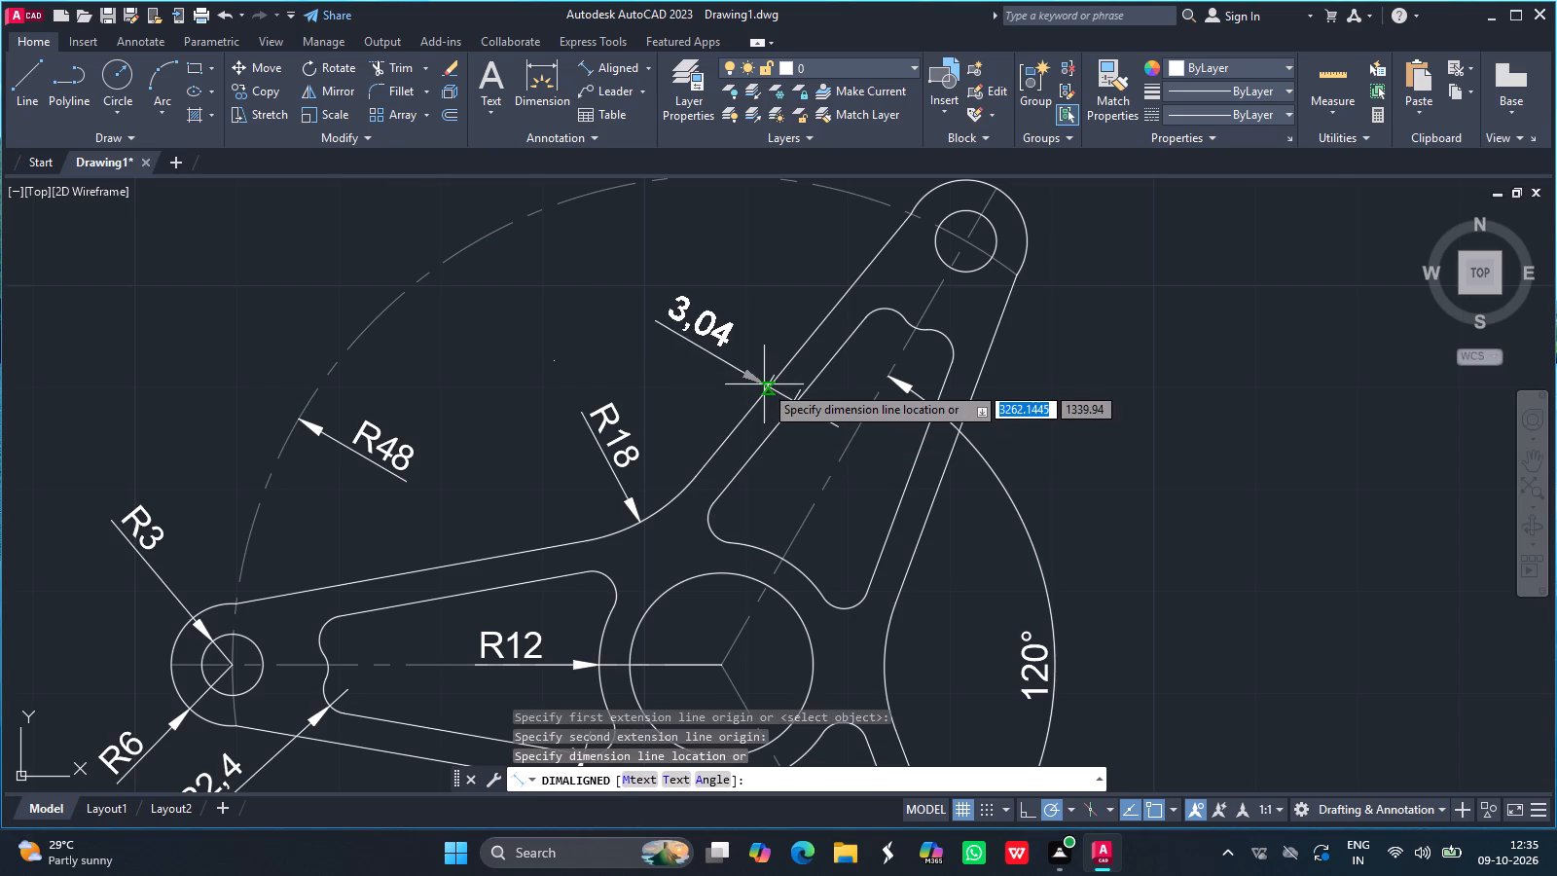
left_click_drag(764, 384, 764, 383)
left_click(764, 383)
Set the precision of the 60° arm's upper wall-thickness dimension to 0 decimal places.
left_click(723, 331)
right_click(723, 331)
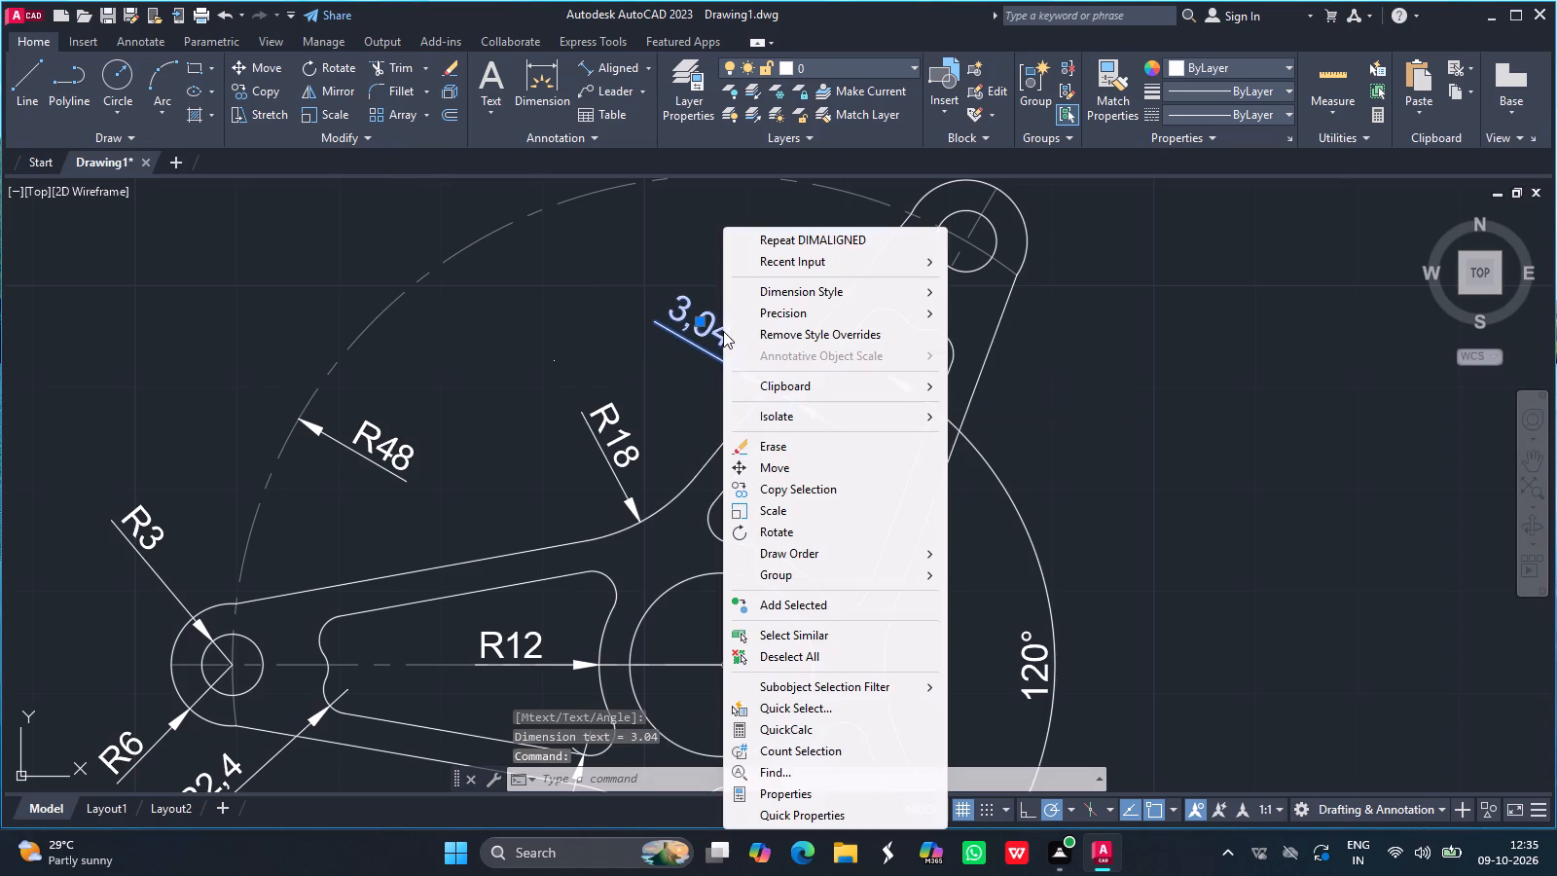
left_click(981, 316)
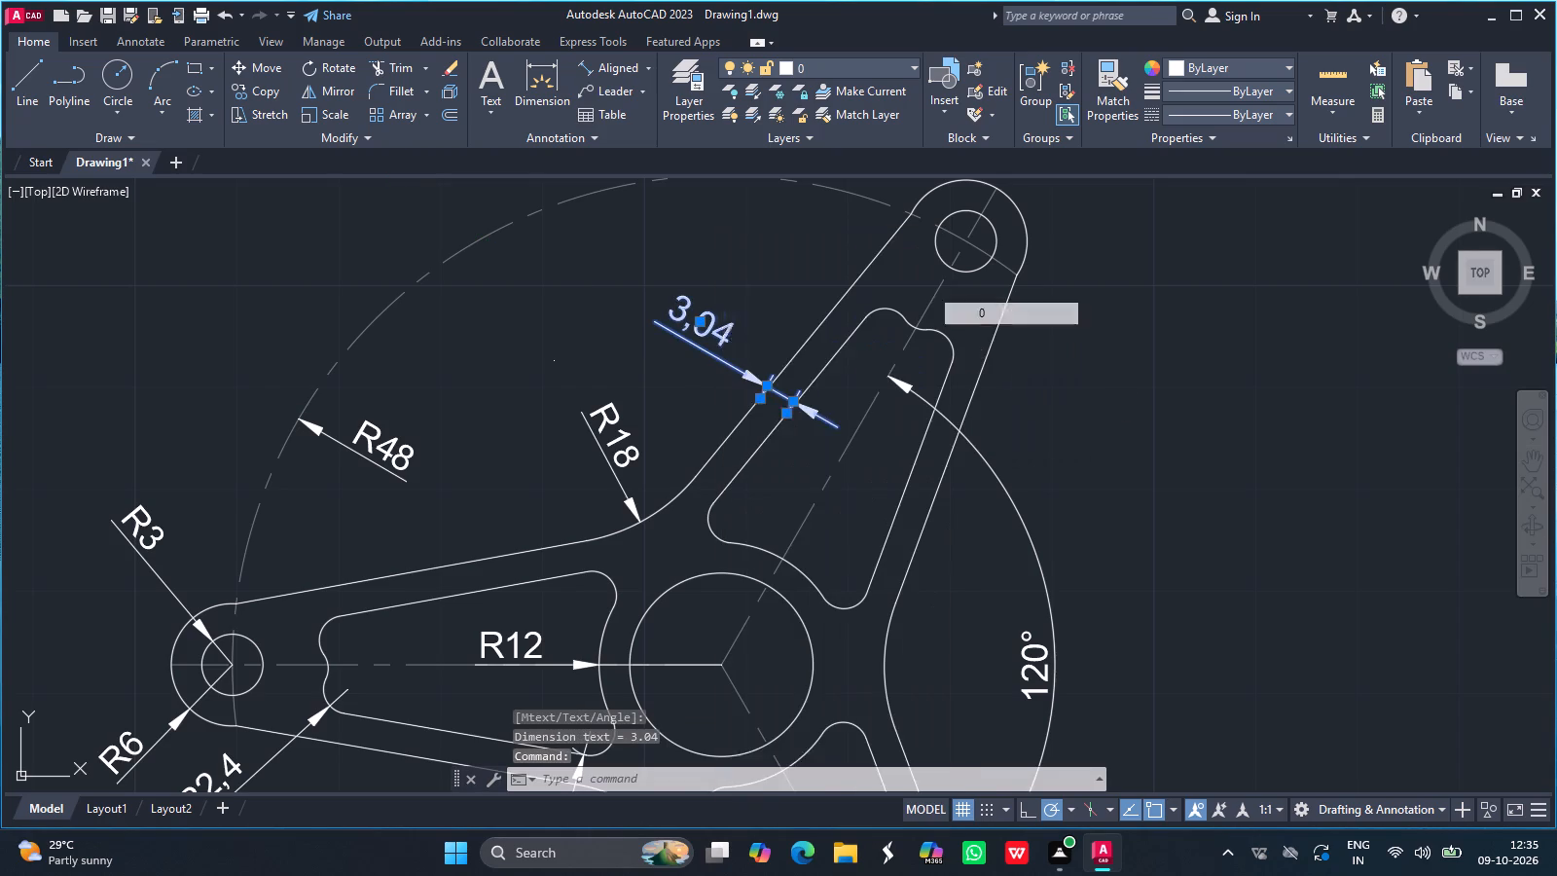
scroll(757, 456, "down", 1, "ctrl")
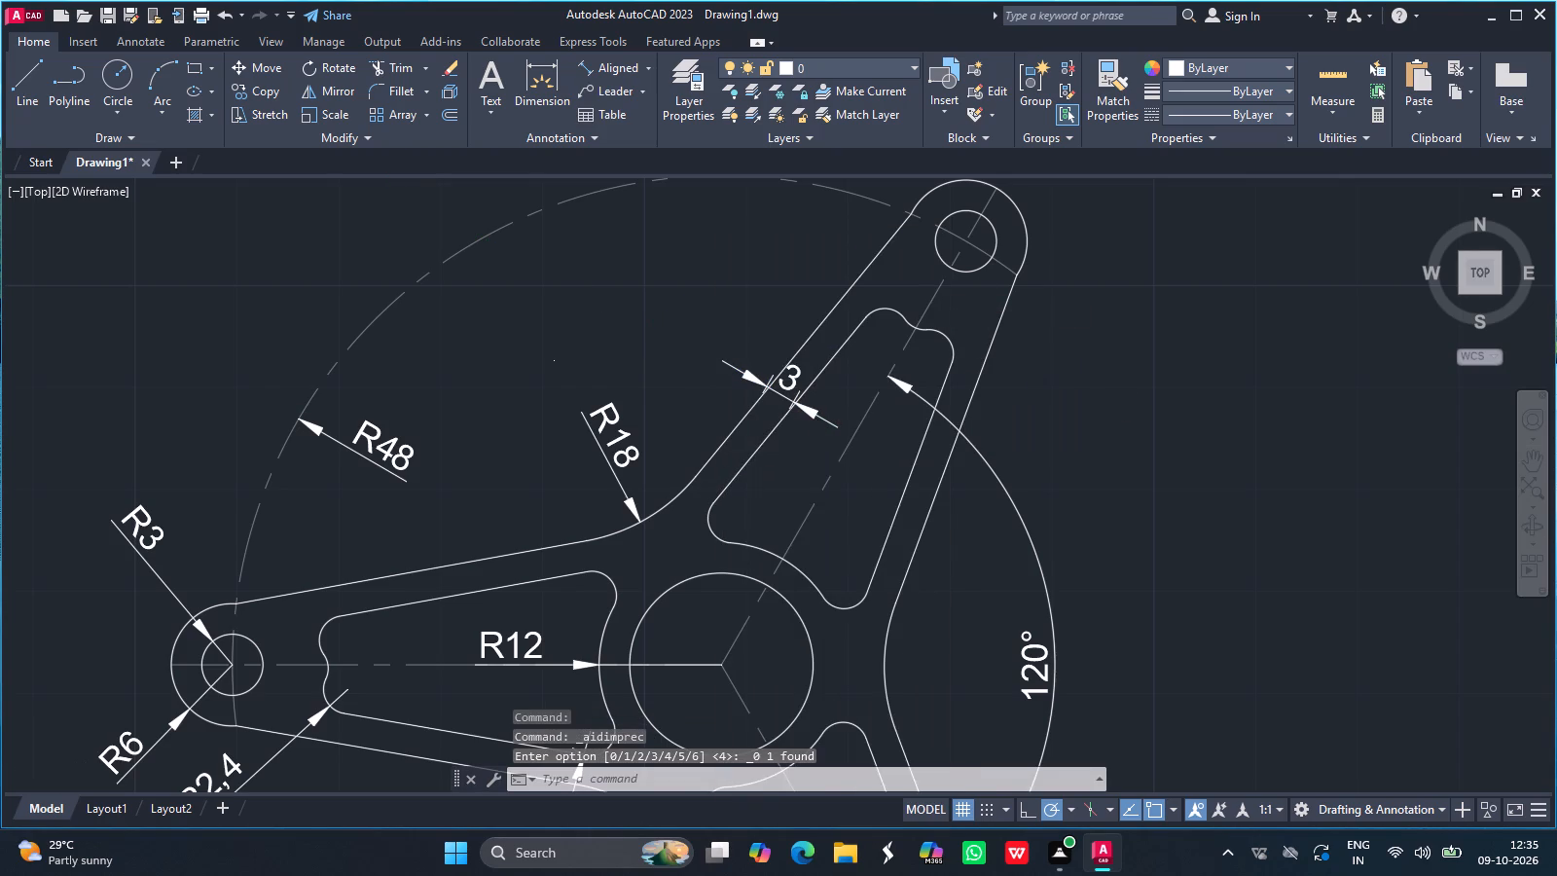
key("Escape")
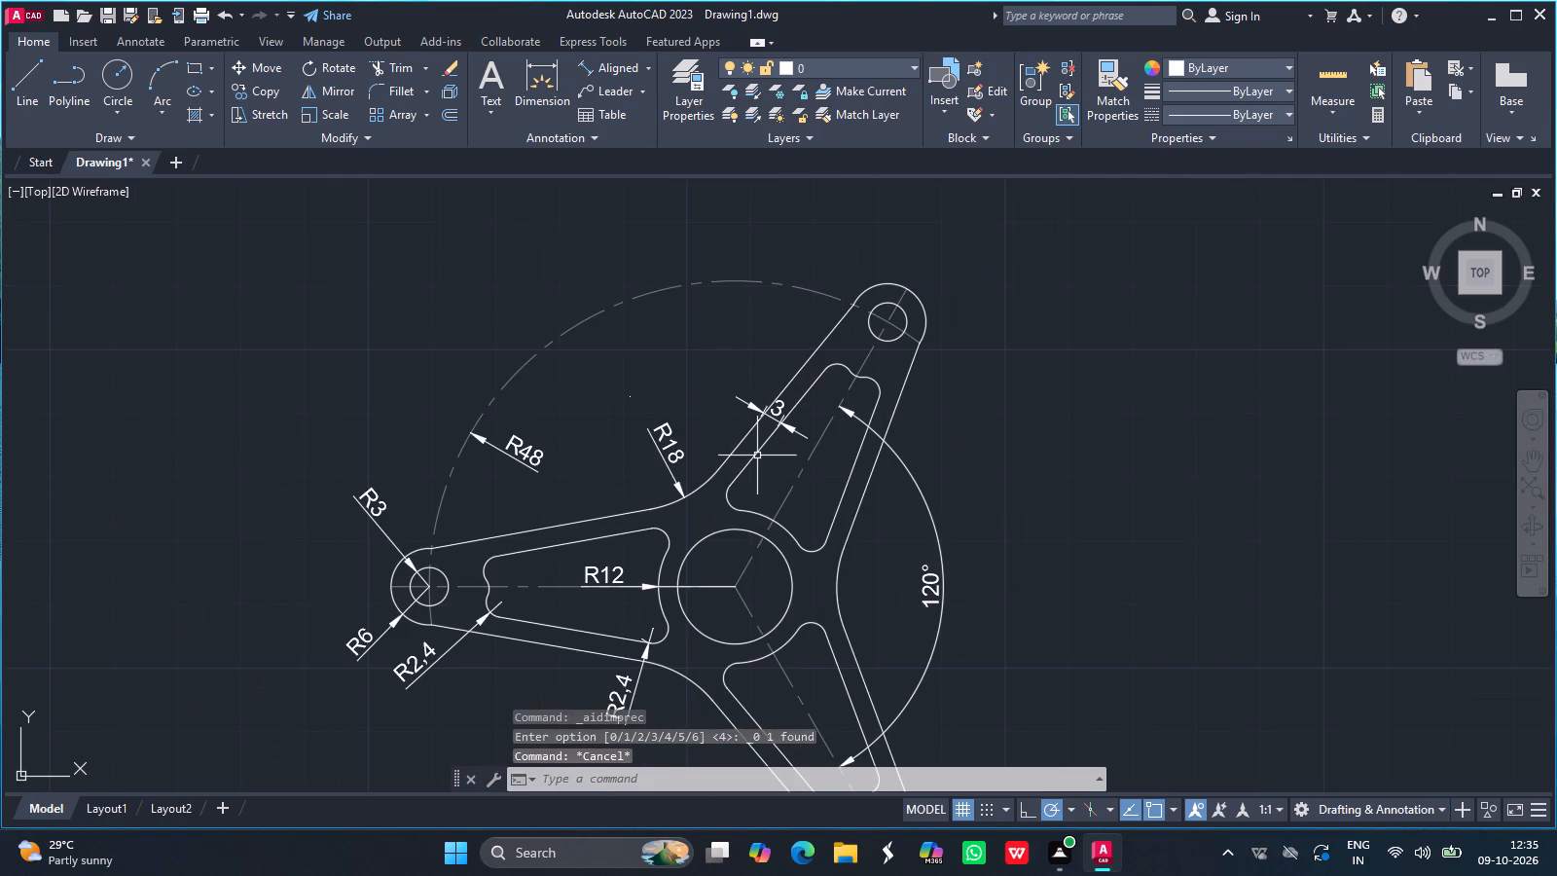
Add an aligned dimension for the wall between the 60° arm's pocket and its lower outer edge, placed near the boss end.
left_click(610, 66)
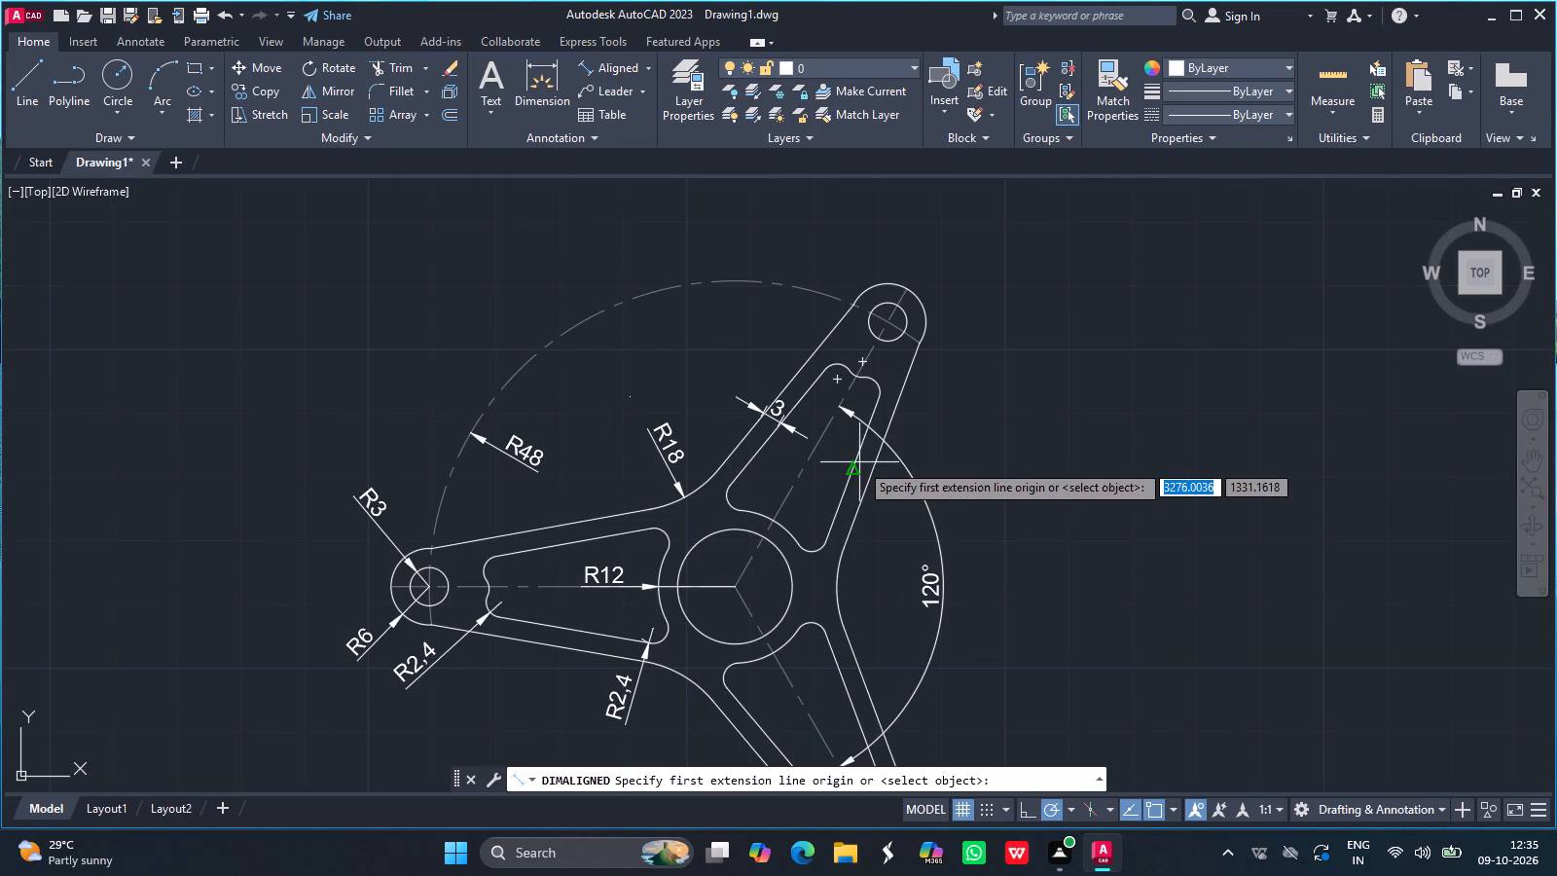
left_click_drag(851, 473, 865, 479)
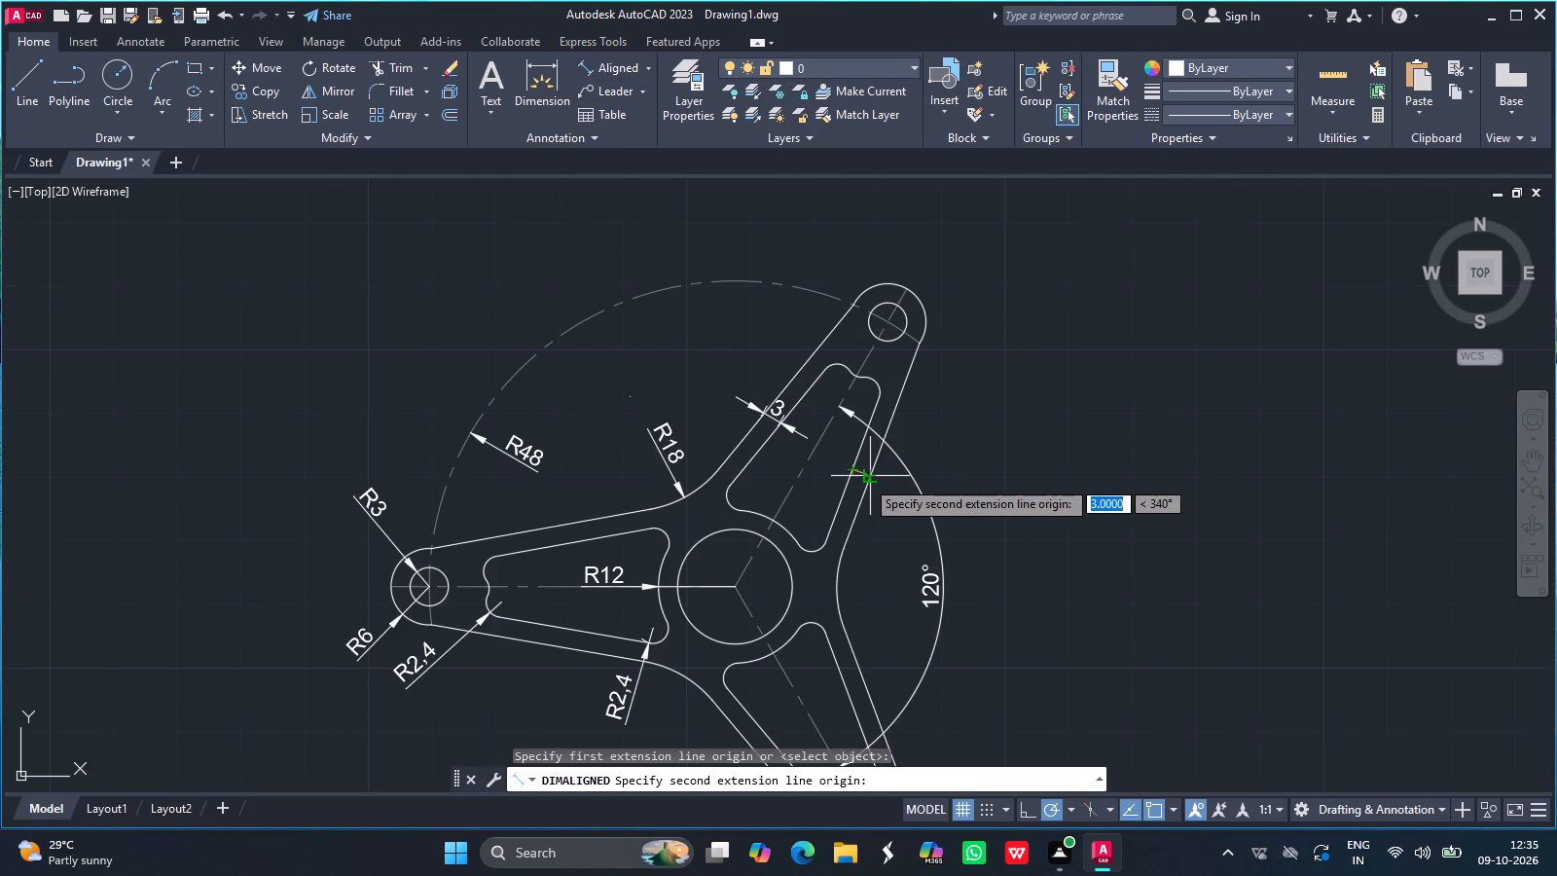
left_click_drag(865, 479, 866, 480)
left_click_drag(866, 480, 914, 407)
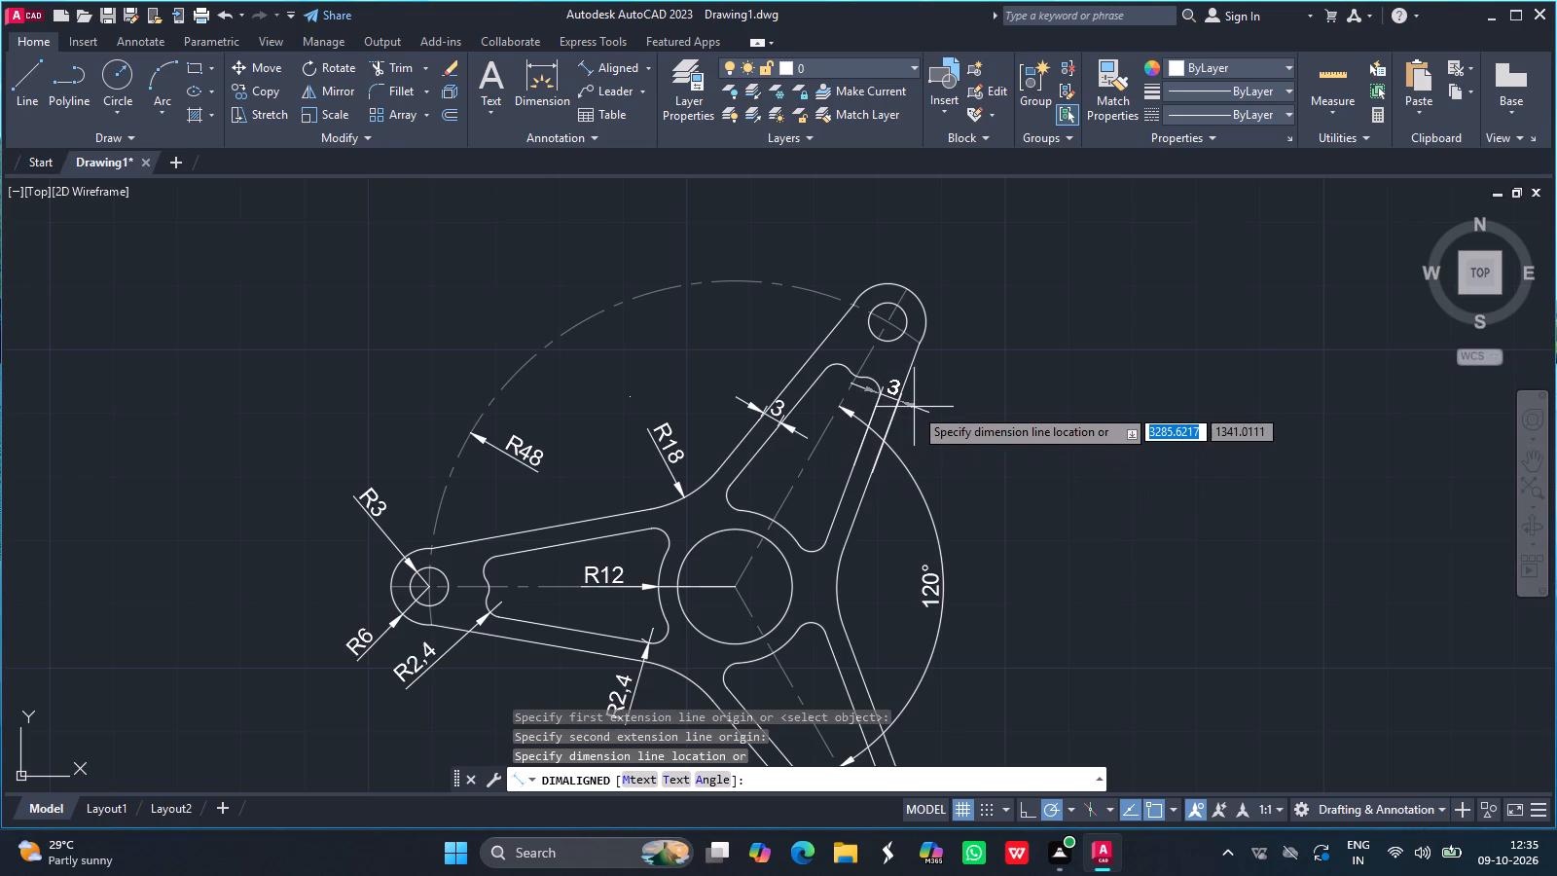
left_click_drag(914, 407, 913, 407)
left_click(913, 407)
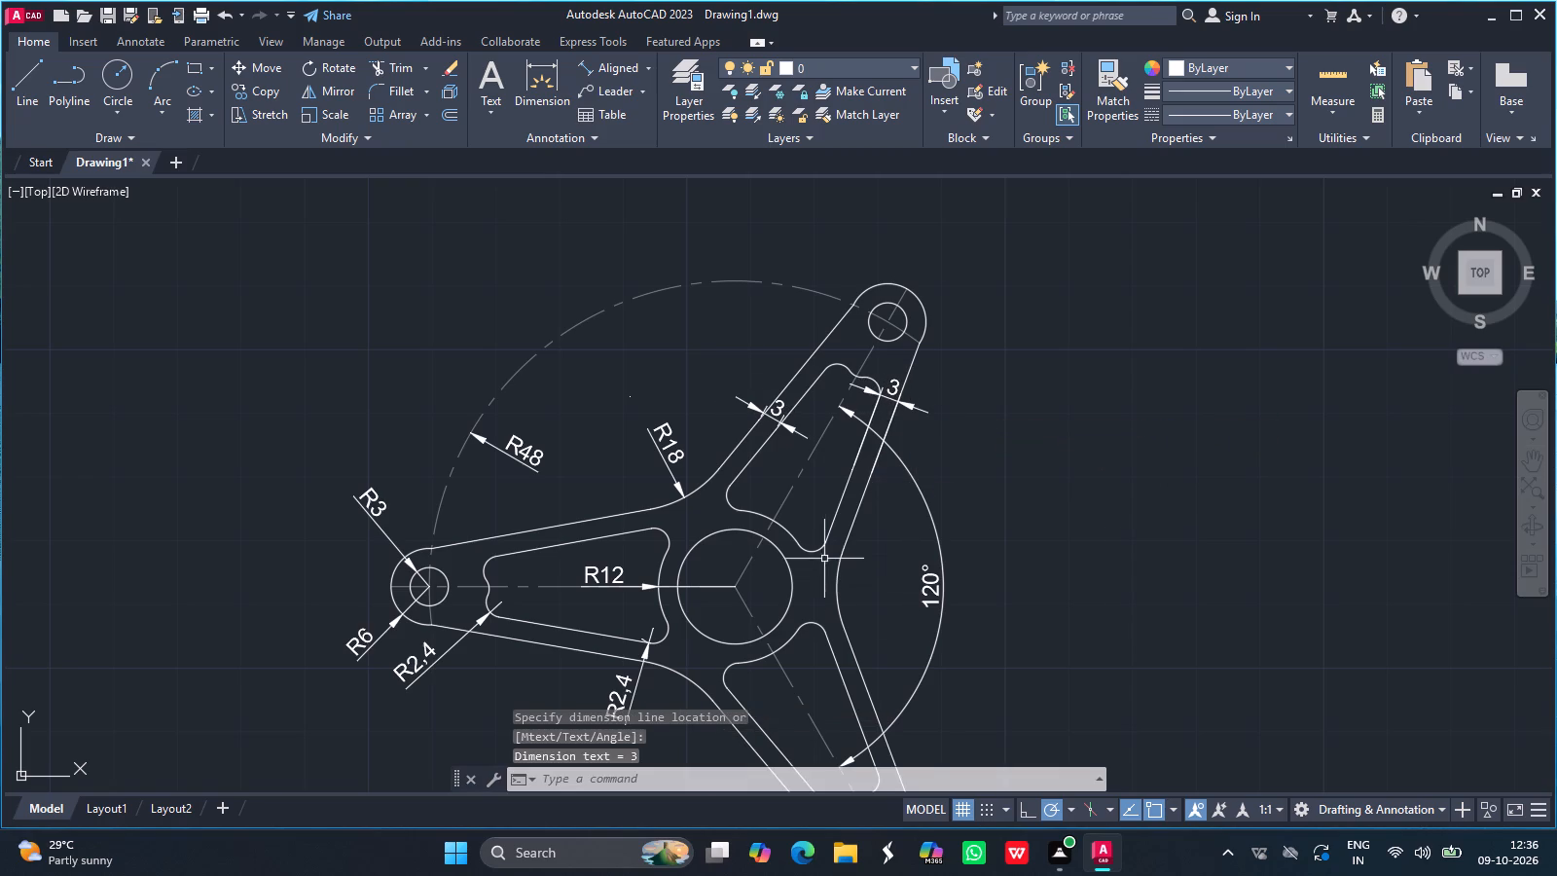
Add an angular dimension between the two outer edges of the 300° arm, with its text inside the pocket.
left_click(649, 63)
left_click(632, 191)
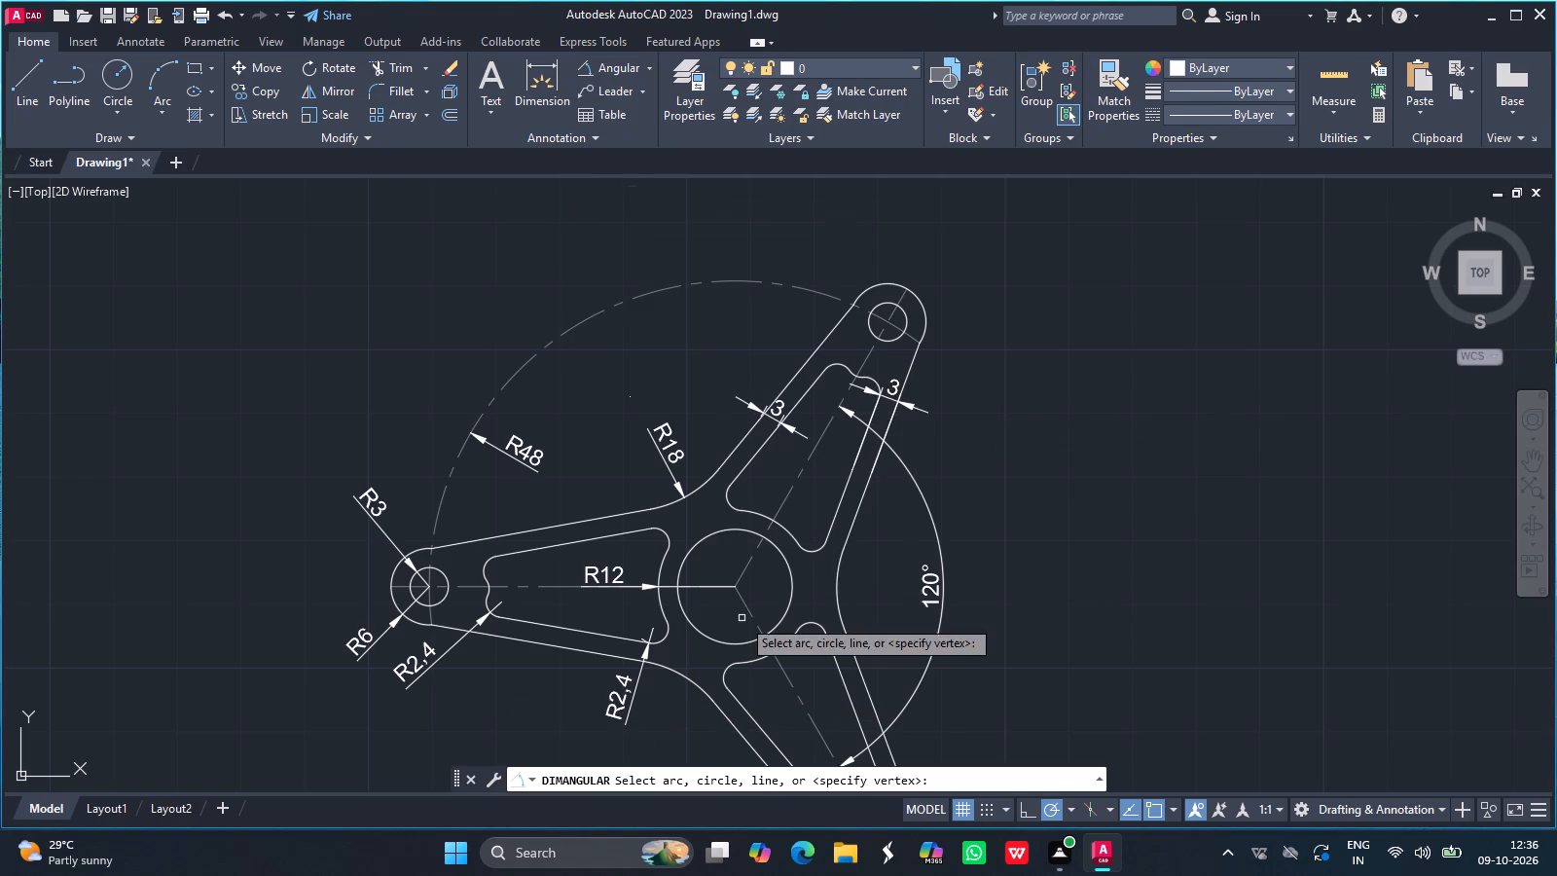
left_click_drag(744, 741, 855, 666)
left_click(855, 666)
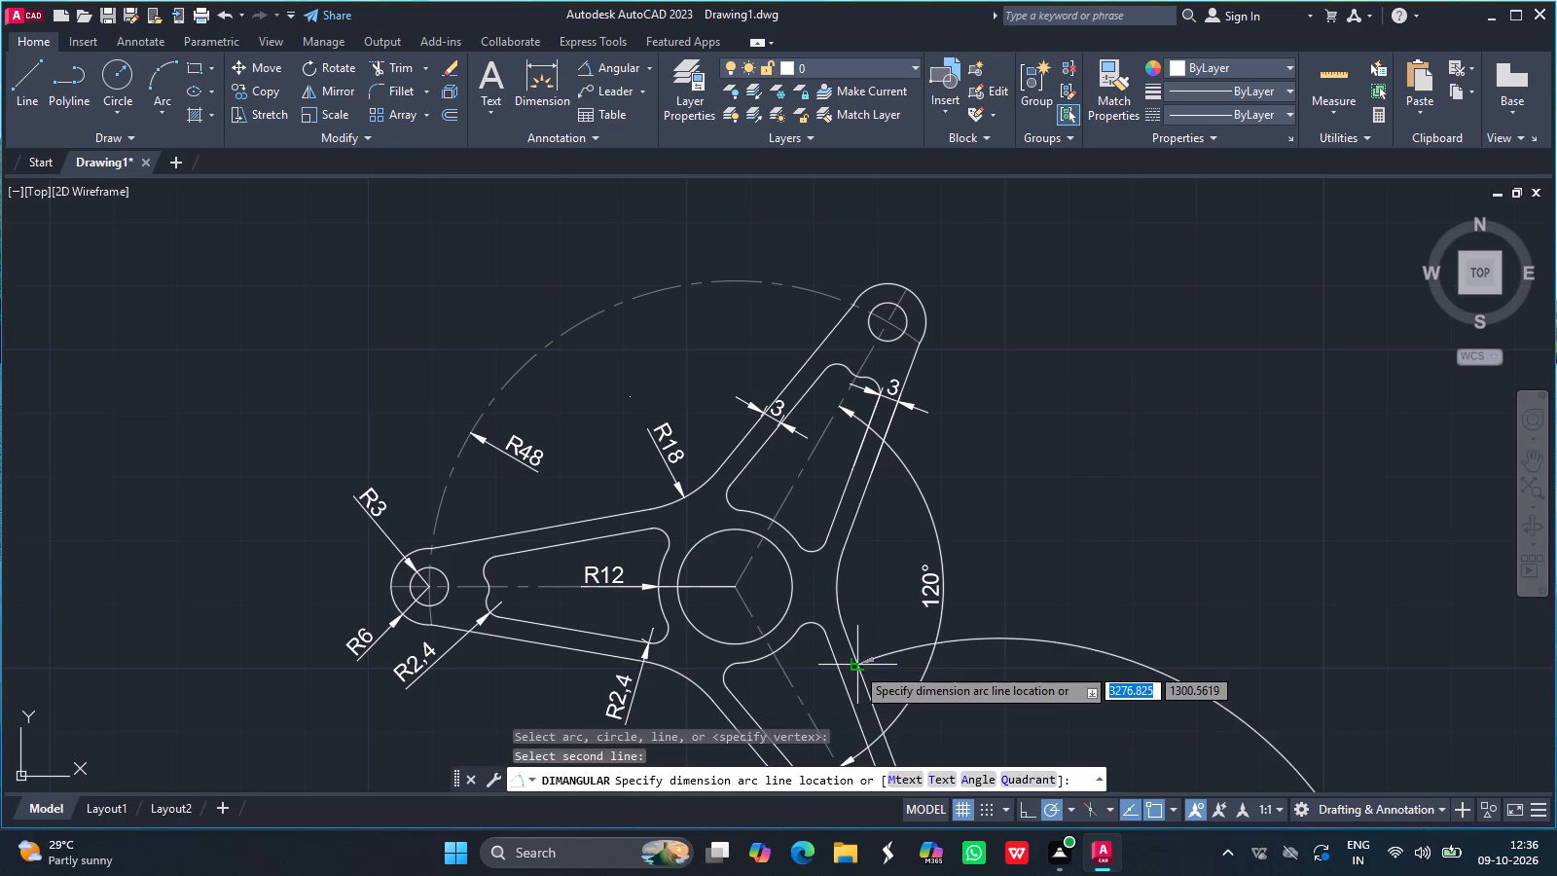
left_click(796, 688)
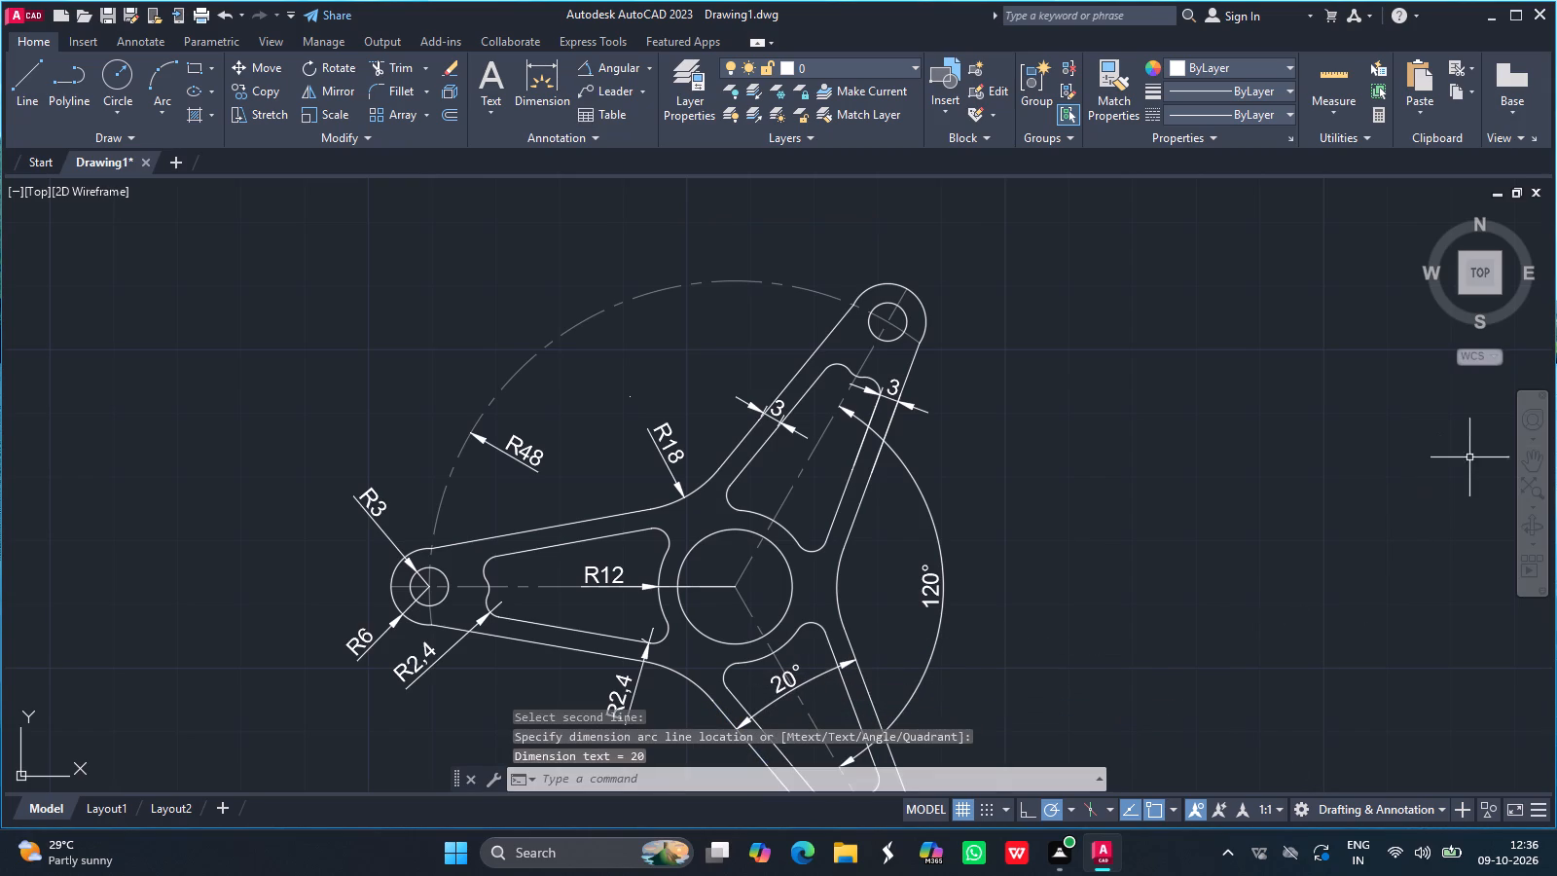
Add a diameter dimension to the central hub circle, with its text below the hub outside the arms.
left_click(1539, 458)
left_click_drag(795, 531, 725, 347)
key("Escape")
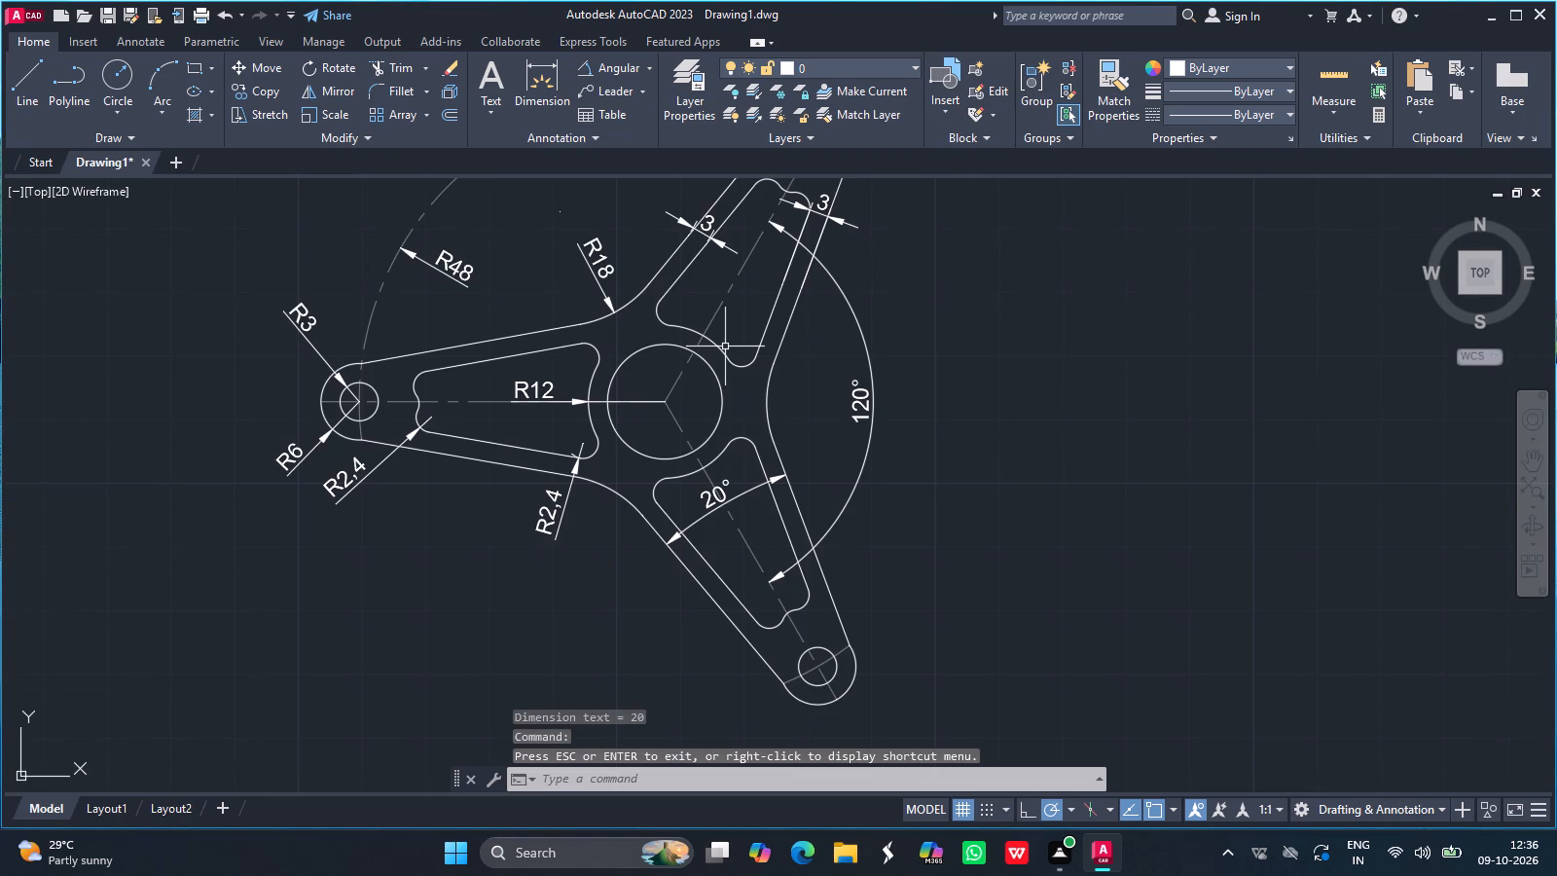
left_click(648, 73)
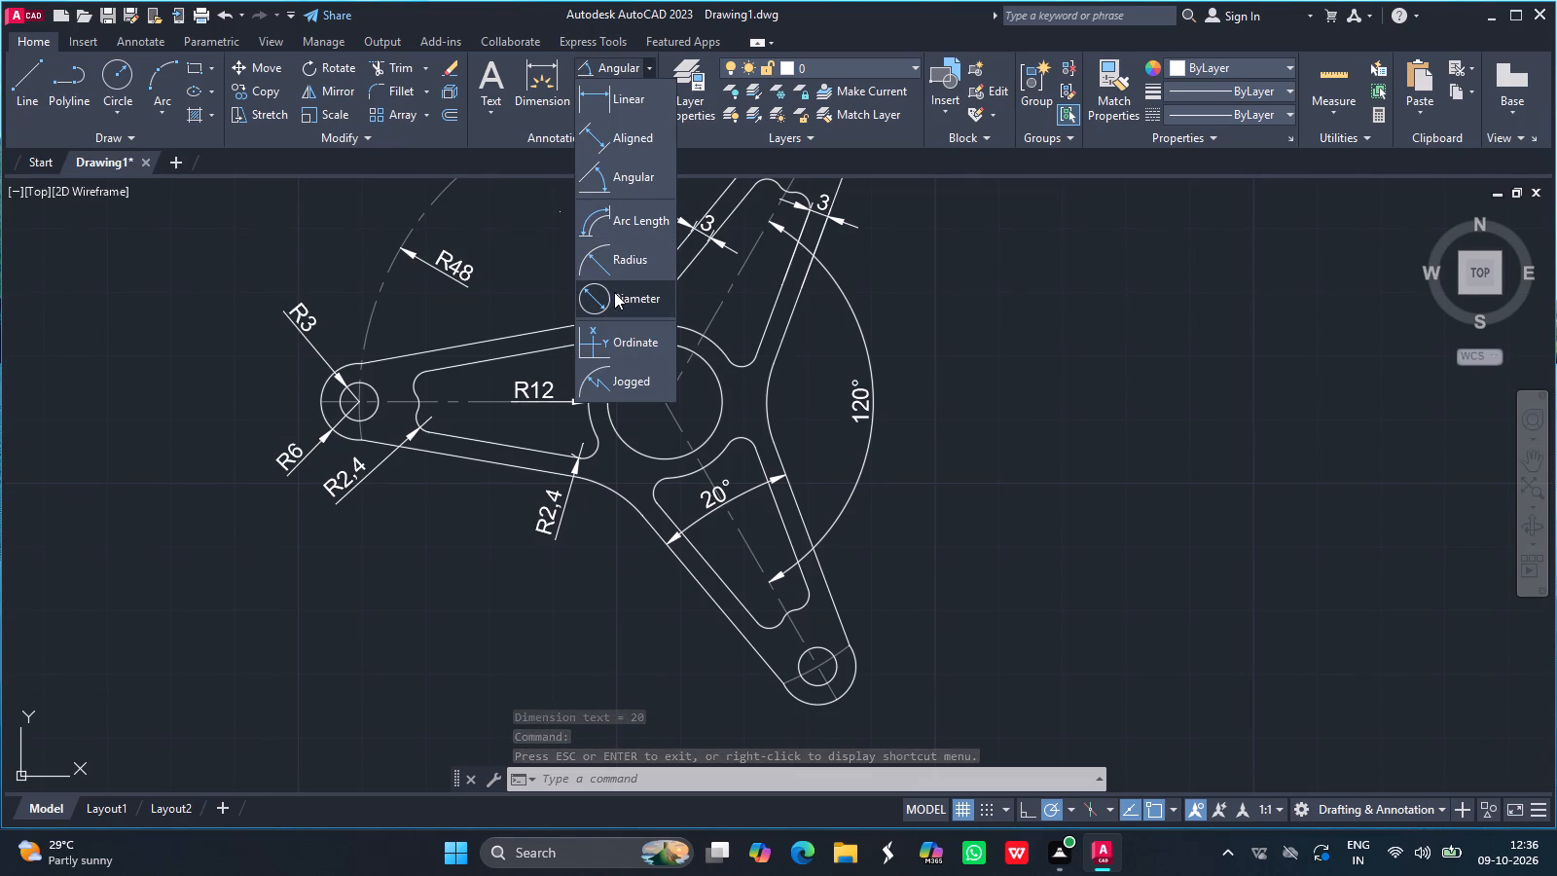
left_click(614, 292)
left_click(624, 445)
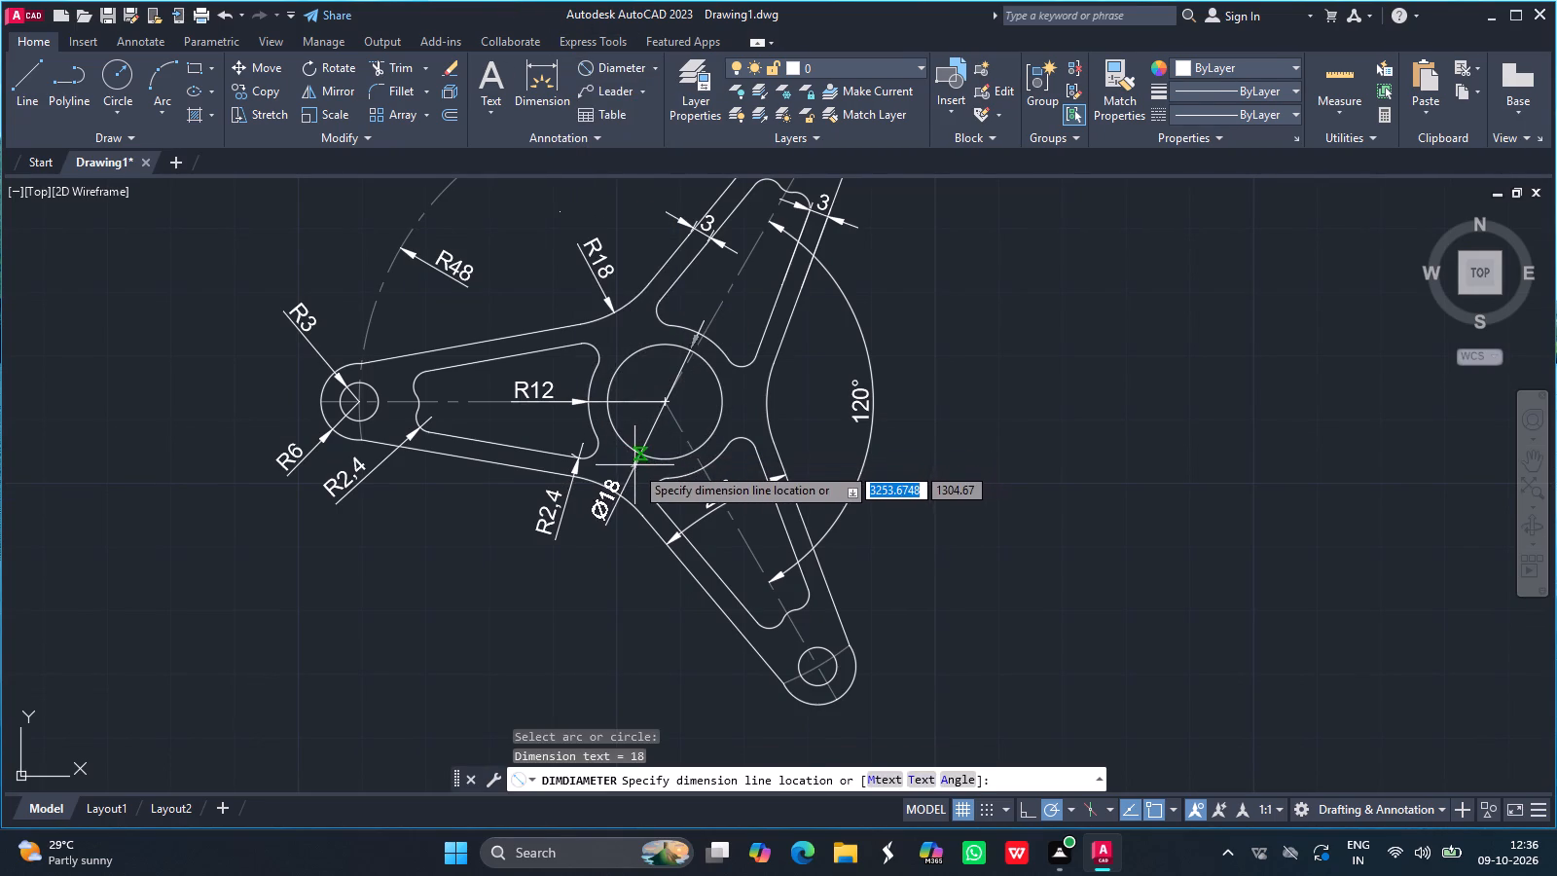
left_click(608, 535)
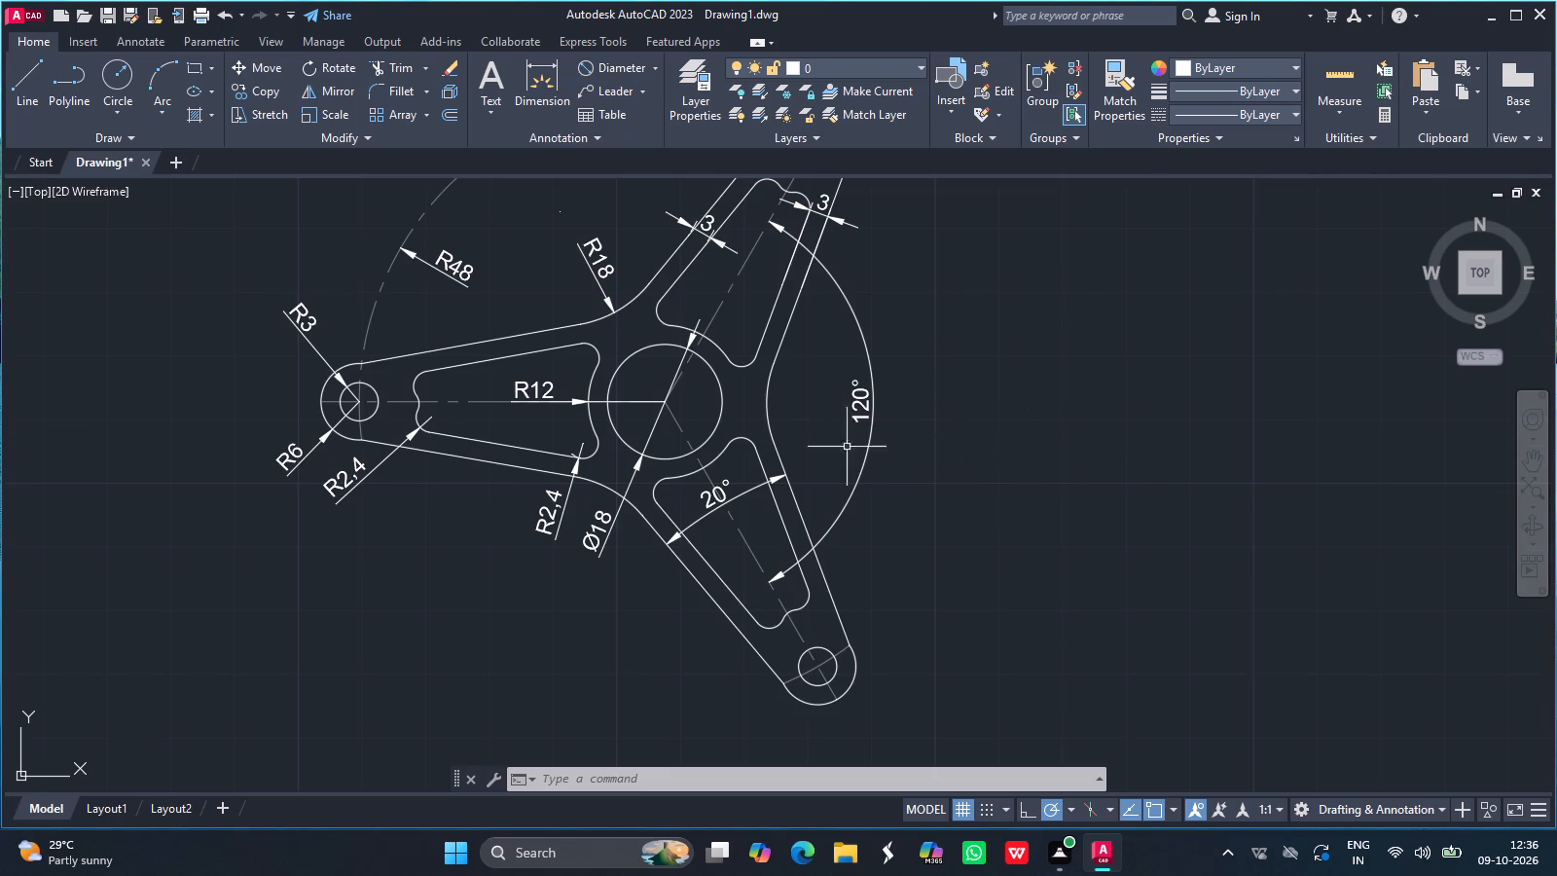
Save the drawing in the Fuji folder under Documents with the file name P136.dwg.
scroll(775, 383, "down", 1, "ctrl")
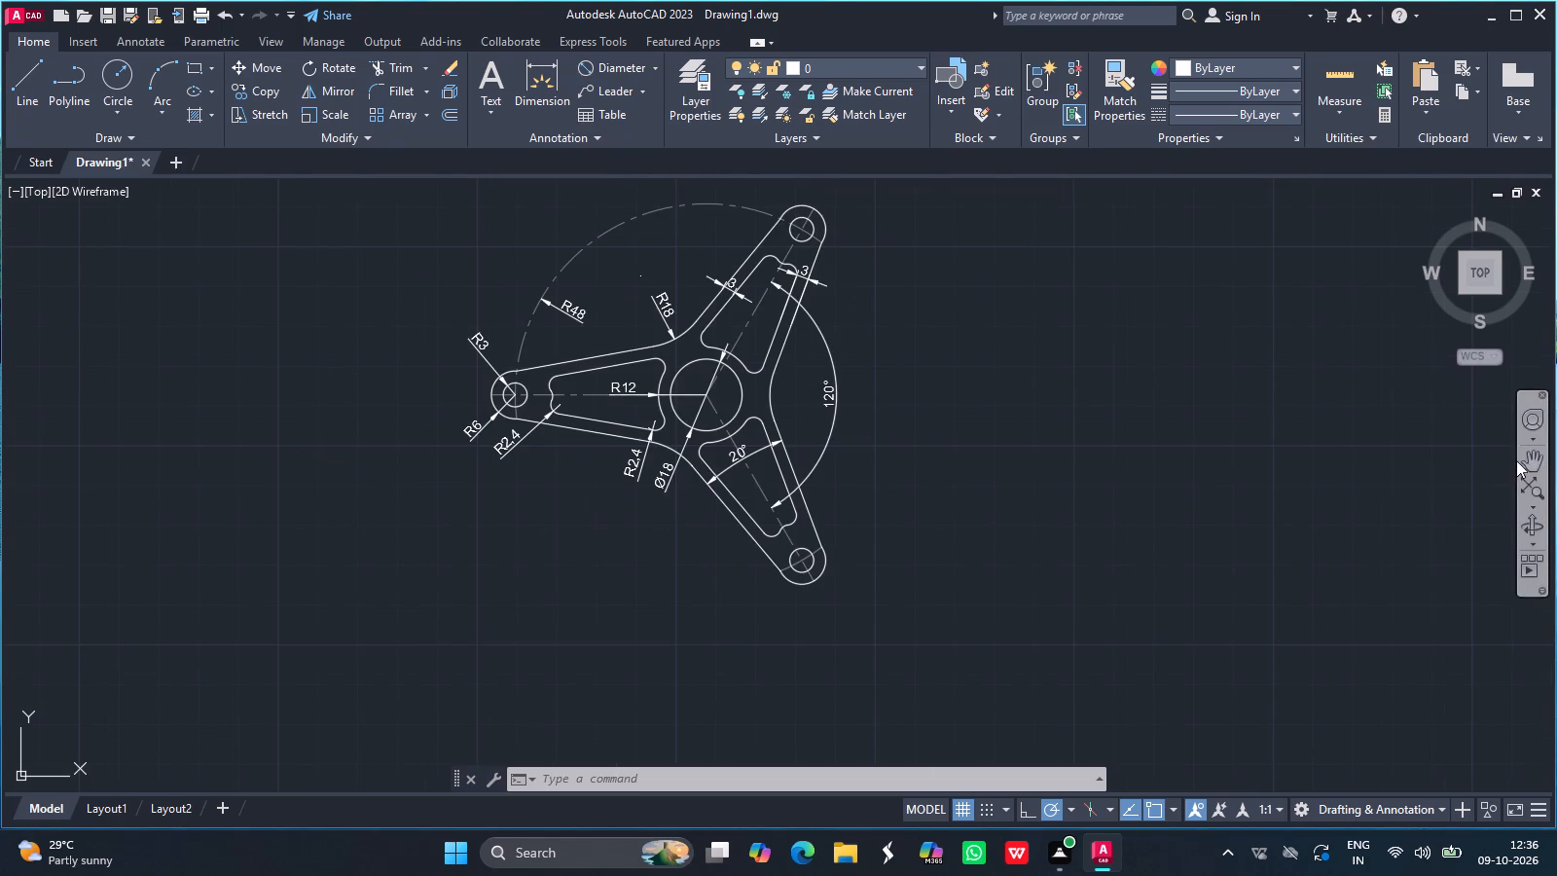
left_click(1524, 460)
left_click_drag(647, 338, 726, 412)
key("Escape")
key("ctrl+s")
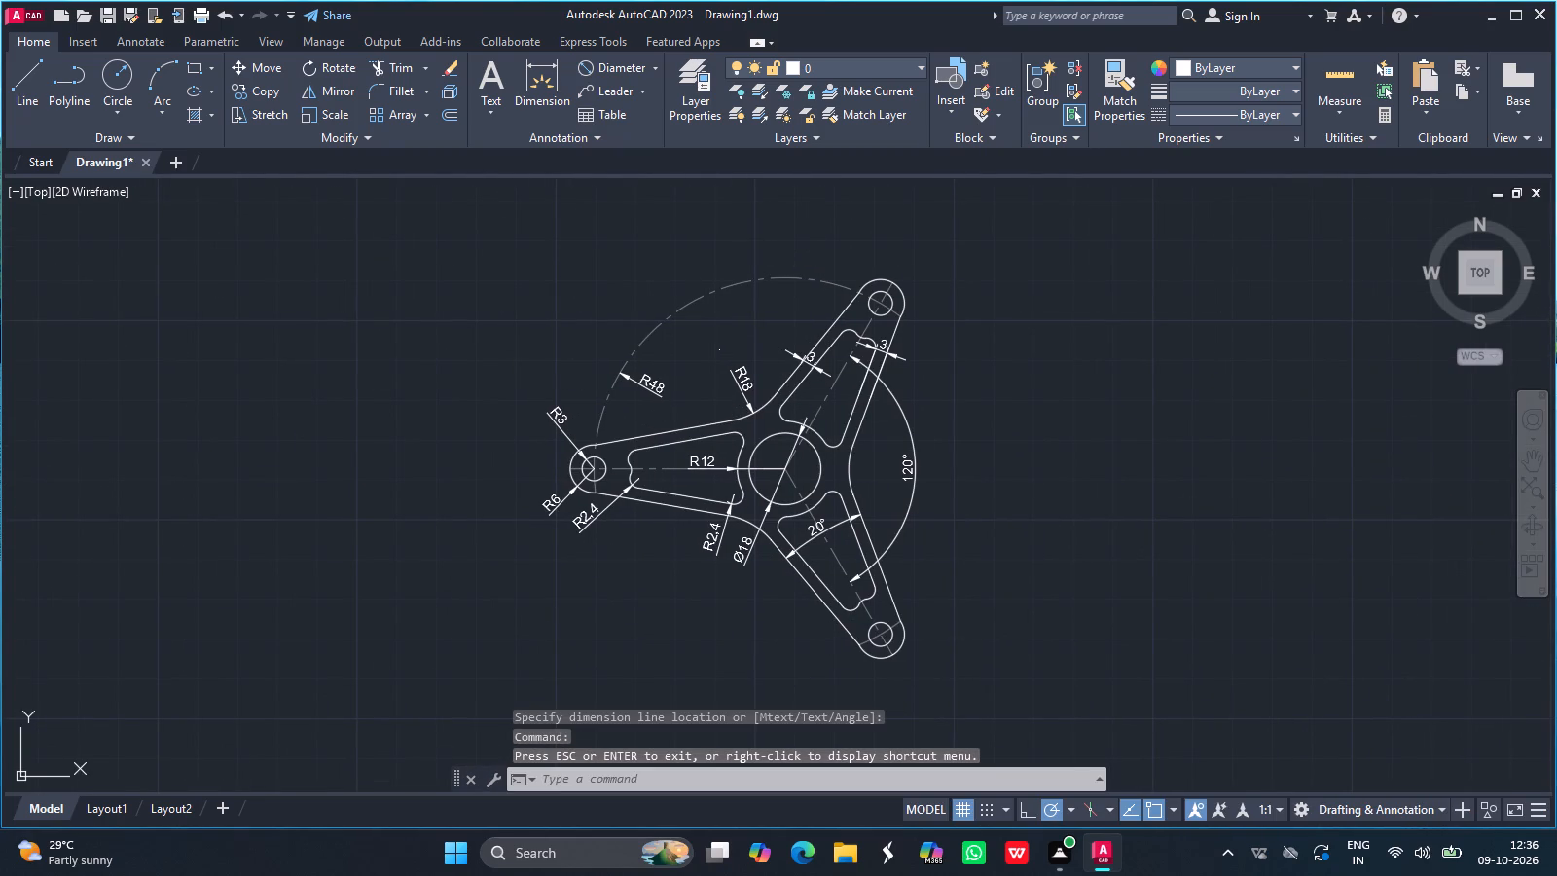
double_click(653, 285)
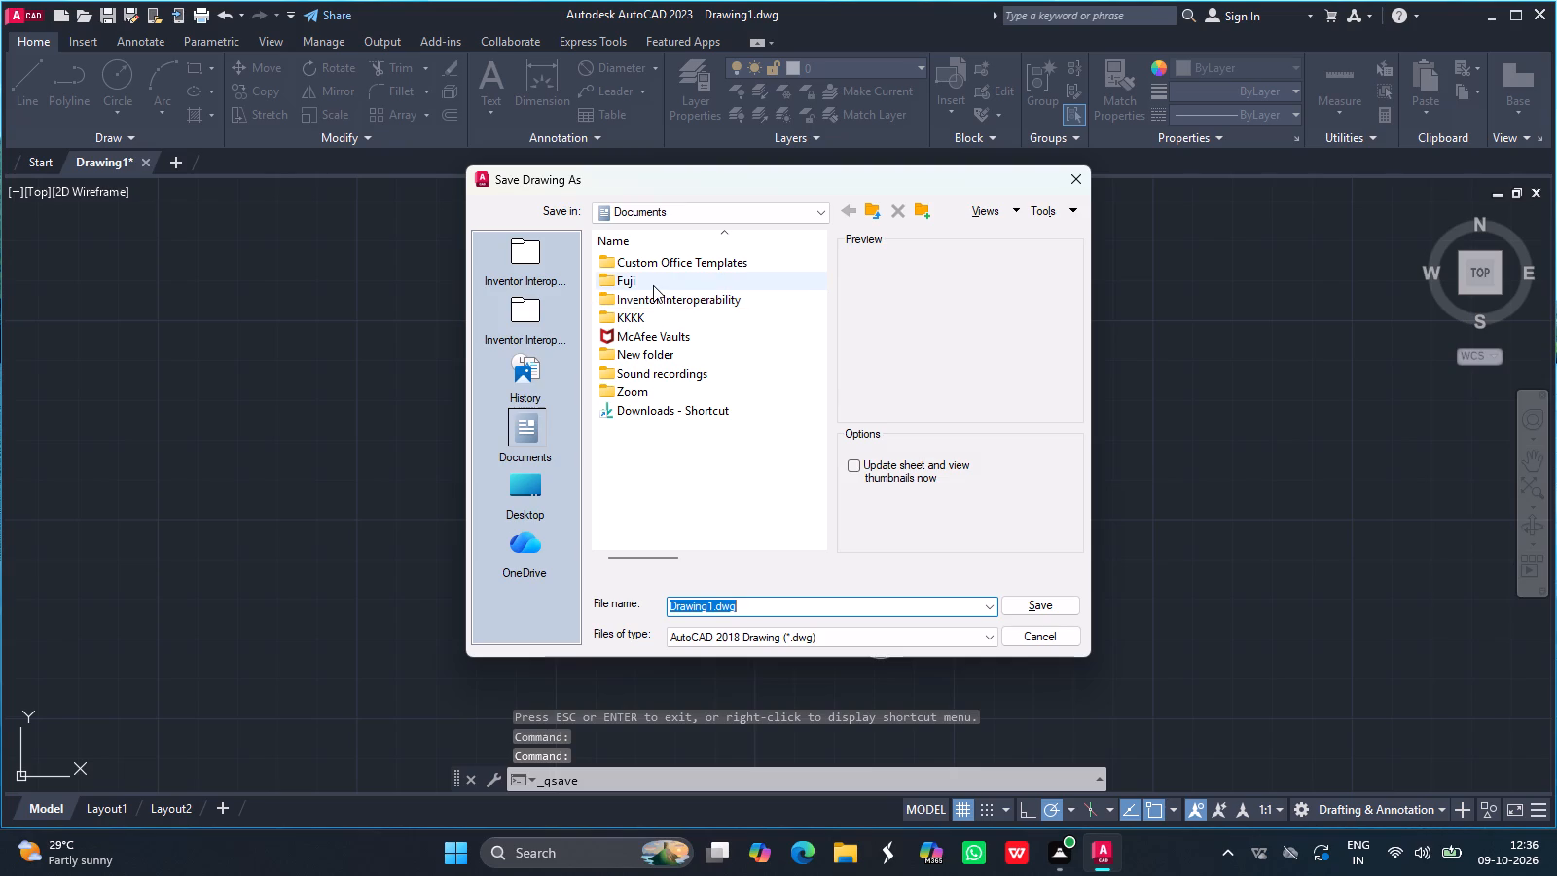
scroll(721, 504, "down", 20)
scroll(721, 504, "down", 20)
scroll(721, 504, "down", 20)
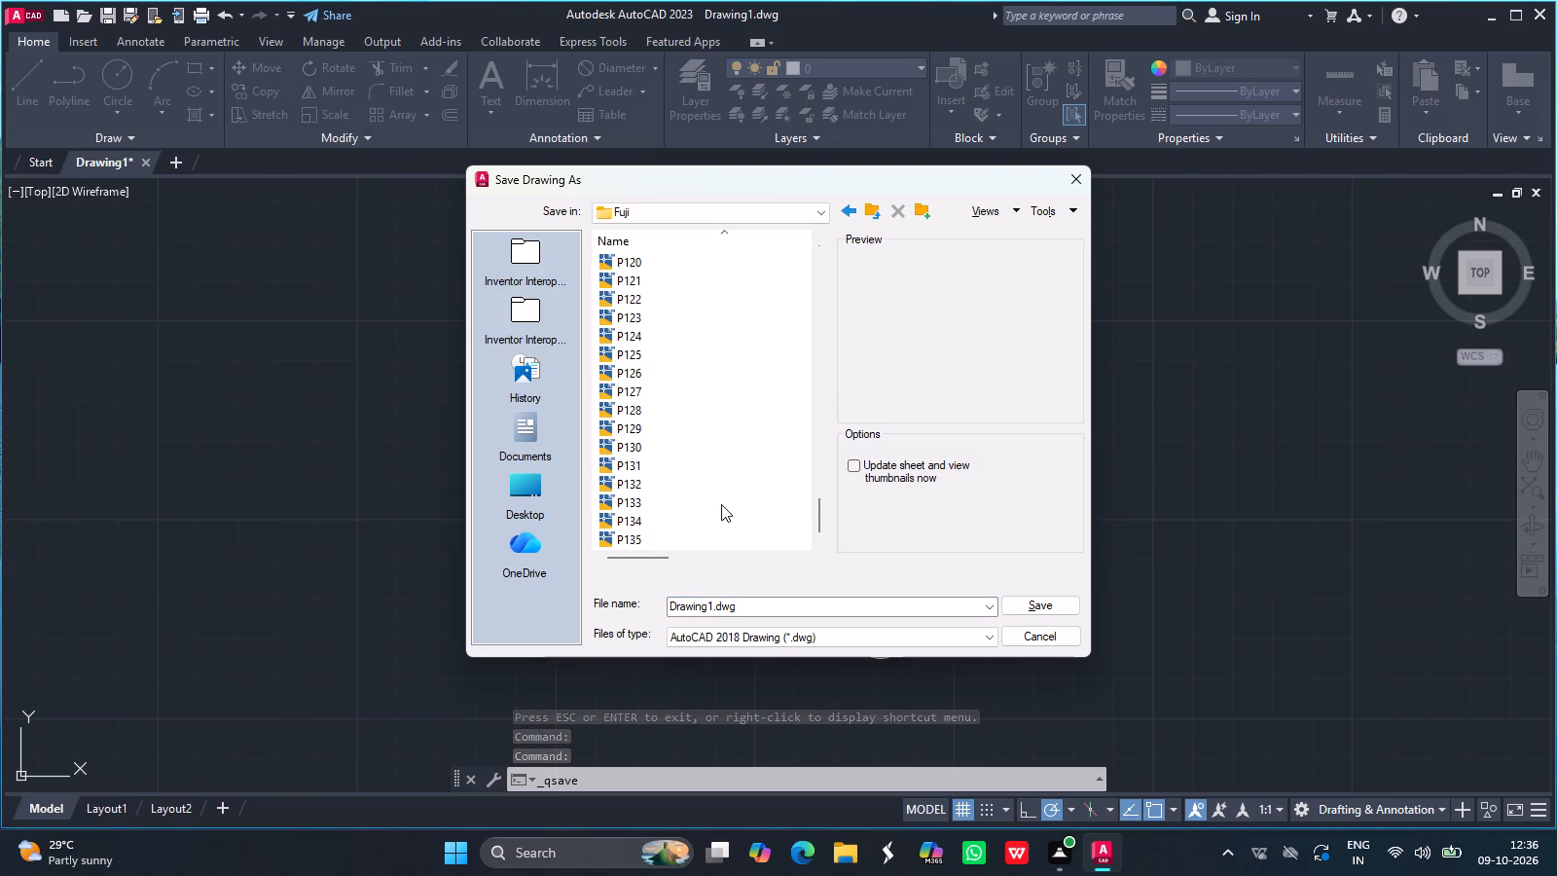
scroll(721, 504, "down", 20)
scroll(721, 504, "down", 20)
scroll(721, 504, "down", 20)
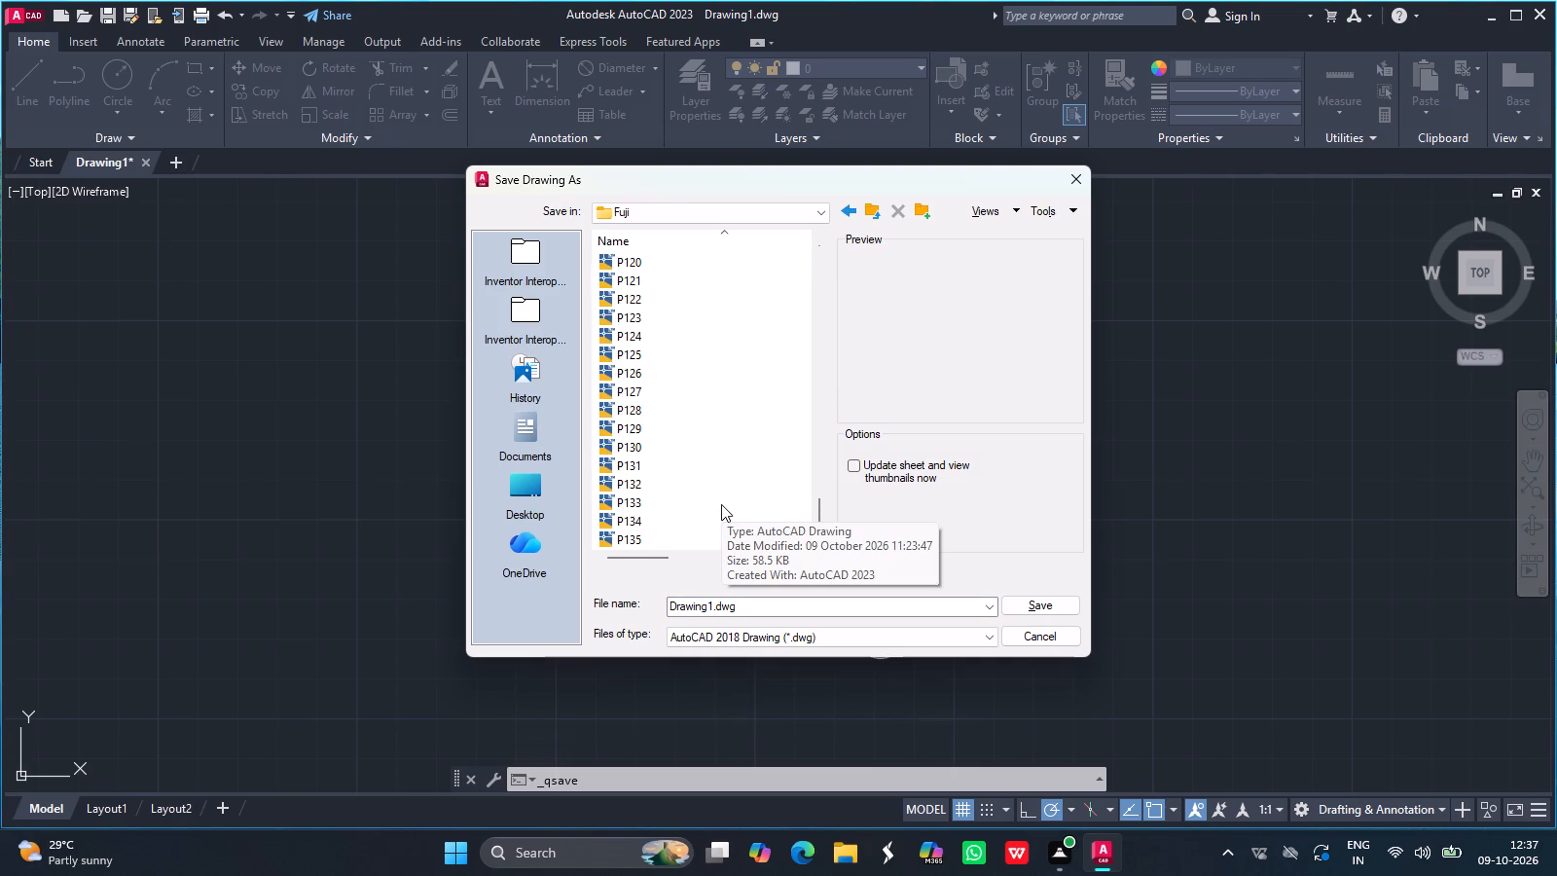
scroll(621, 404, "down", 5)
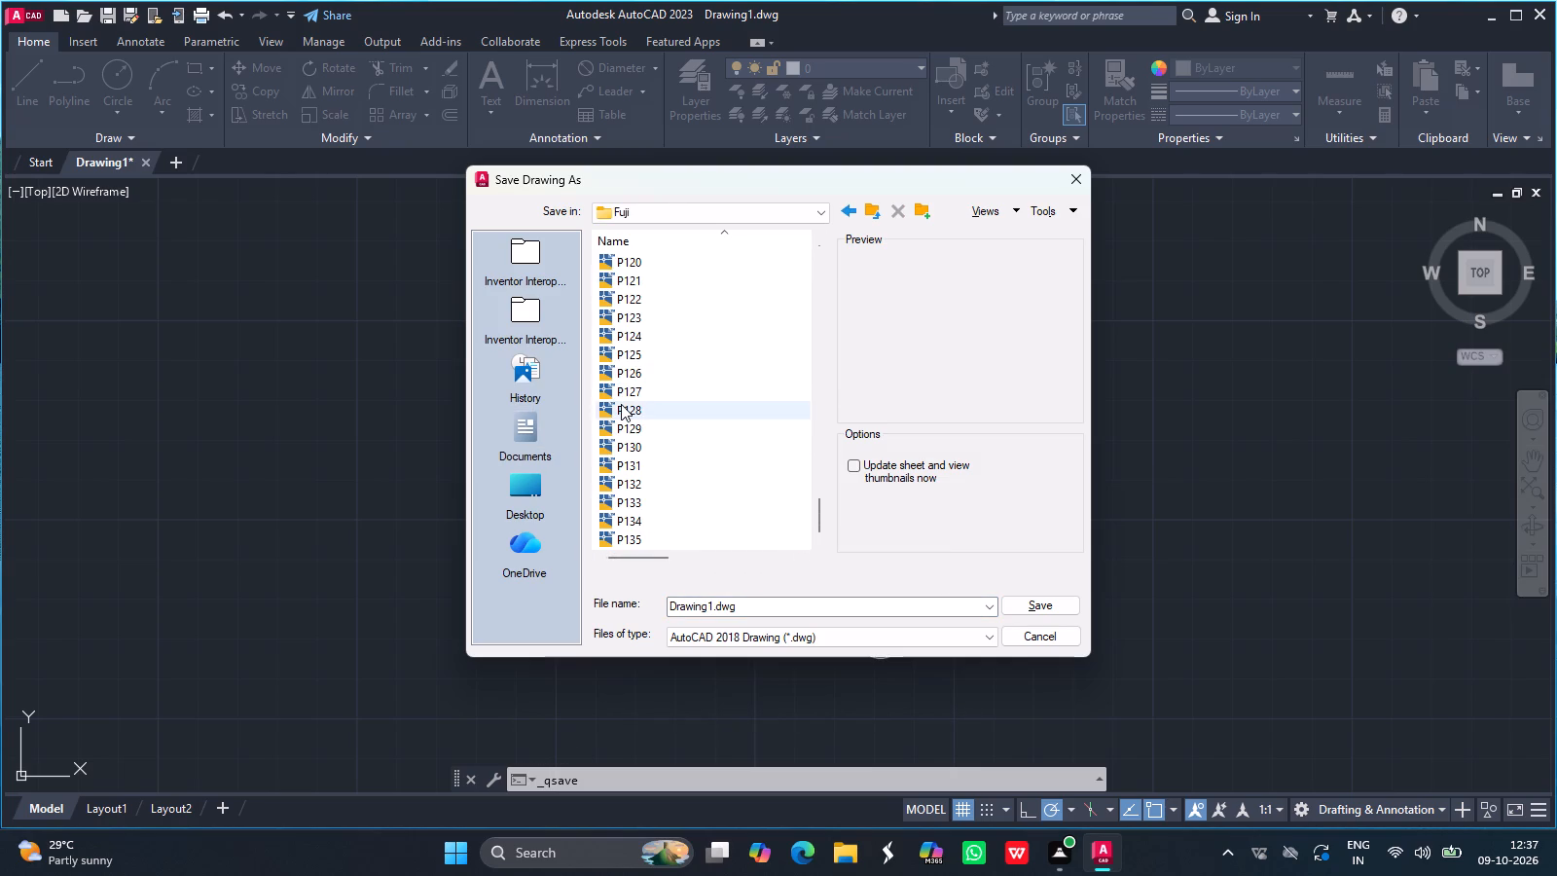
scroll(621, 404, "down", 20)
scroll(621, 404, "down", 6)
left_click(750, 603)
key("Right")
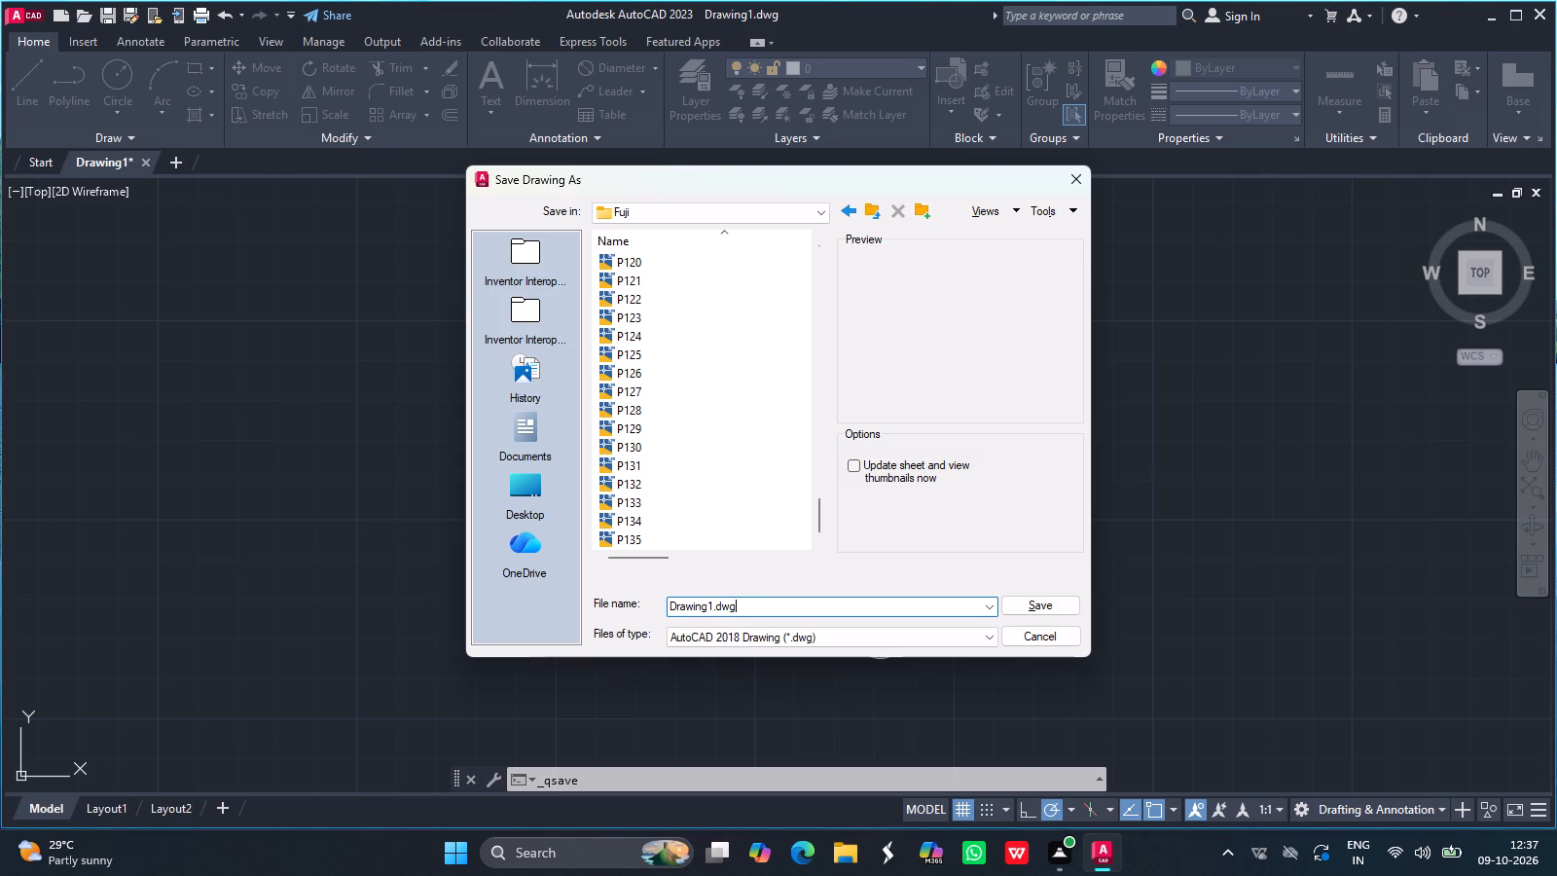
key("Left")
key("Left")
key("Left")
key("Left")
key("BackSpace")
key("BackSpace")
key("BackSpace")
key("BackSpace")
key("BackSpace")
key("BackSpace")
key("BackSpace")
key("BackSpace")
key("BackSpace")
key("BackSpace")
key("BackSpace")
key("BackSpace")
key("BackSpace")
key("BackSpace")
key("BackSpace")
key("BackSpace")
key("BackSpace")
key("BackSpace")
key("BackSpace")
type("P13")
key("6")
left_click(1032, 604)
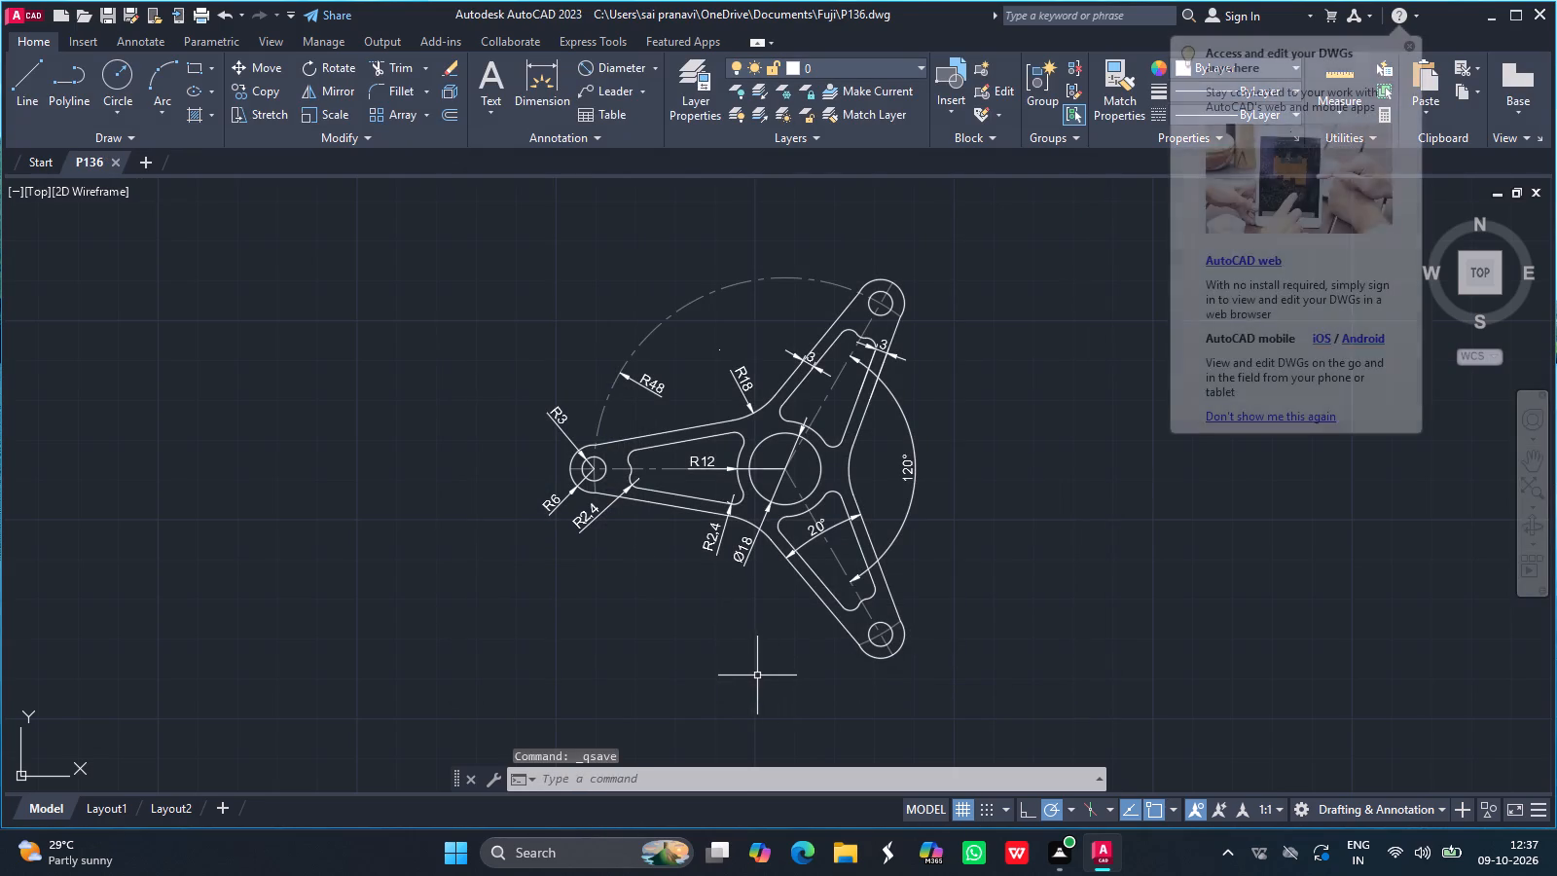
Set up a plot with the DWG To PDF.pc3 plotter, the plot centred and landscape orientation.
key("ctrl+p")
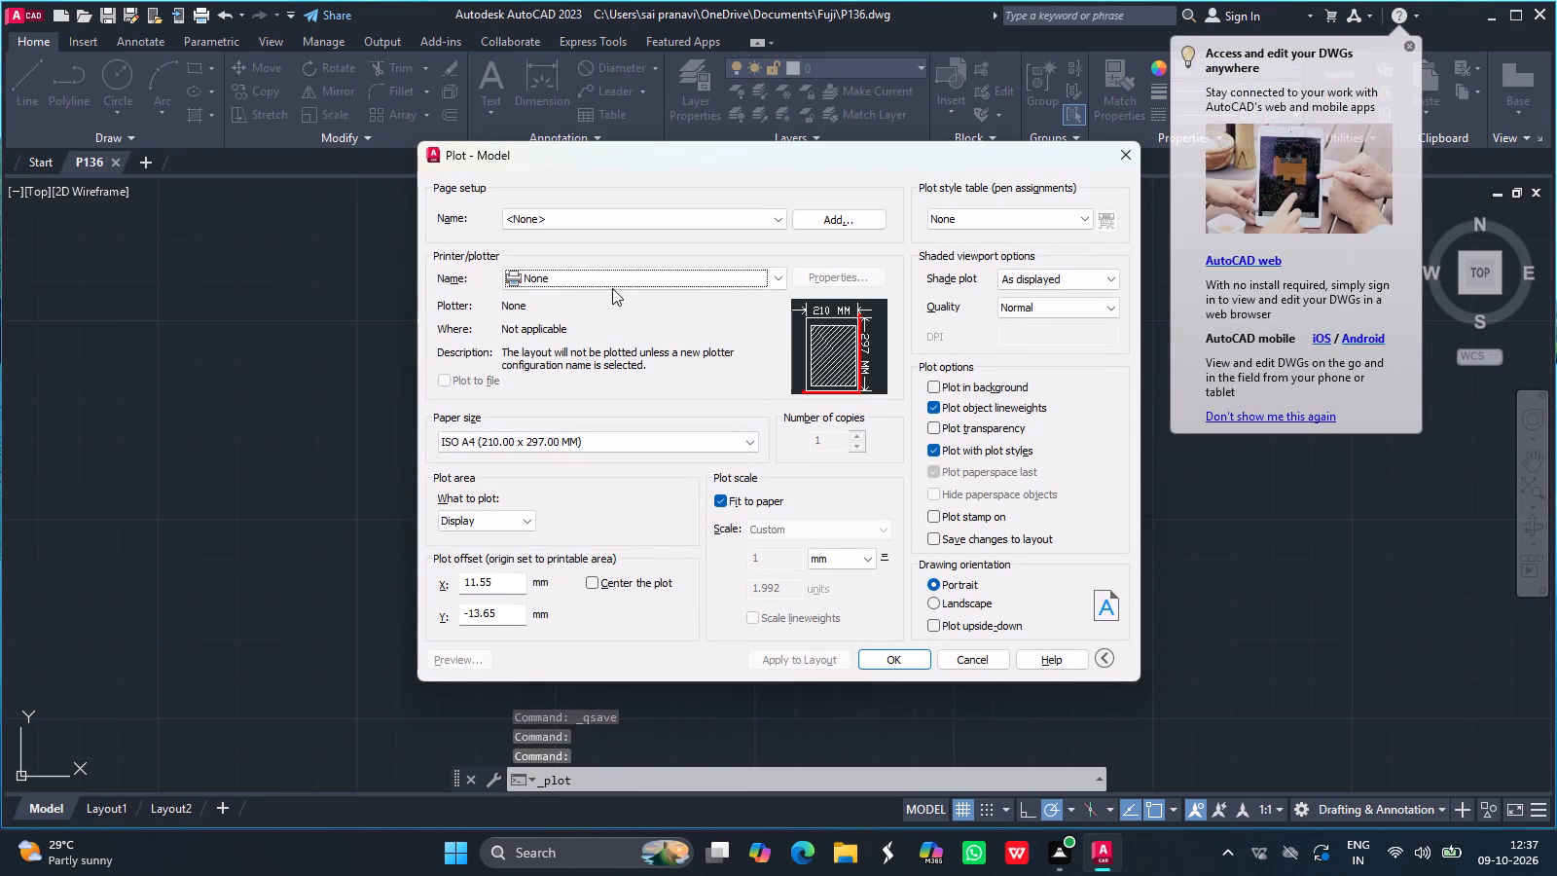
left_click(610, 284)
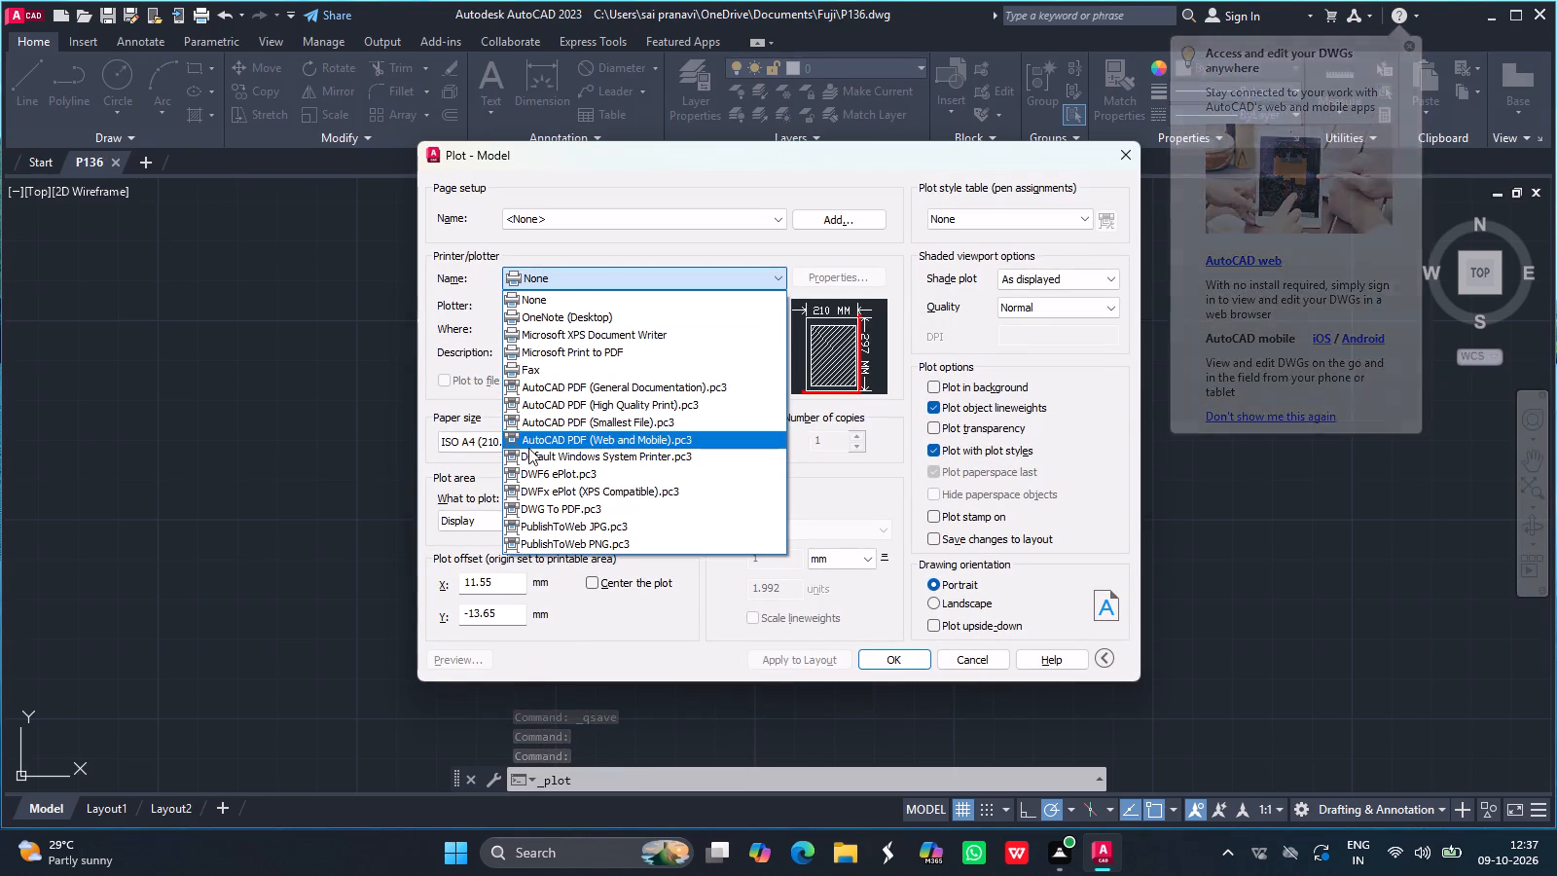
left_click(573, 514)
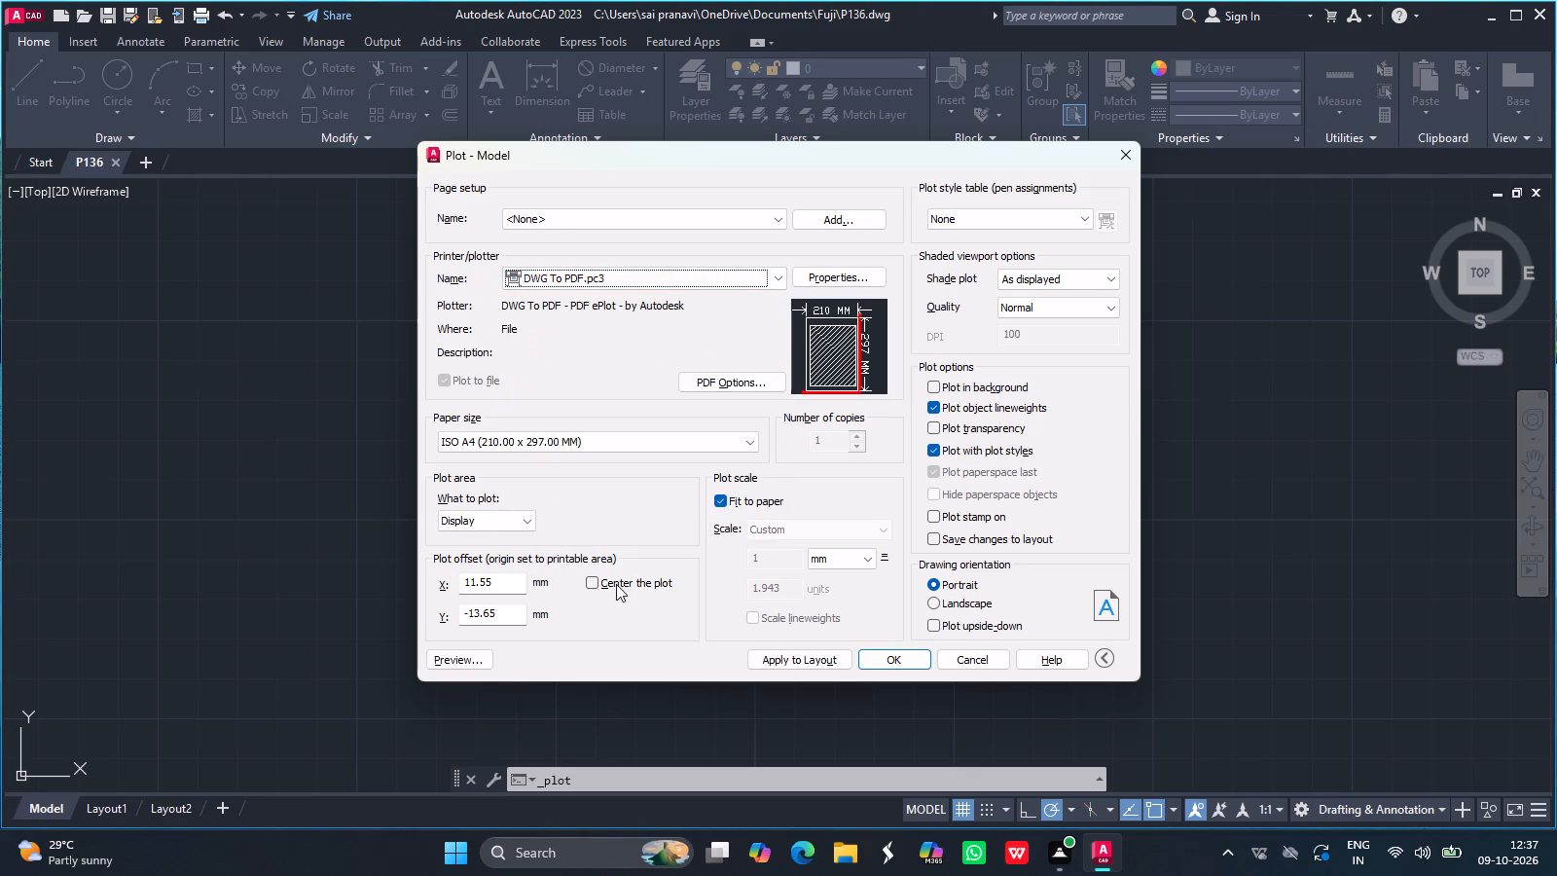
left_click(591, 580)
left_click(931, 603)
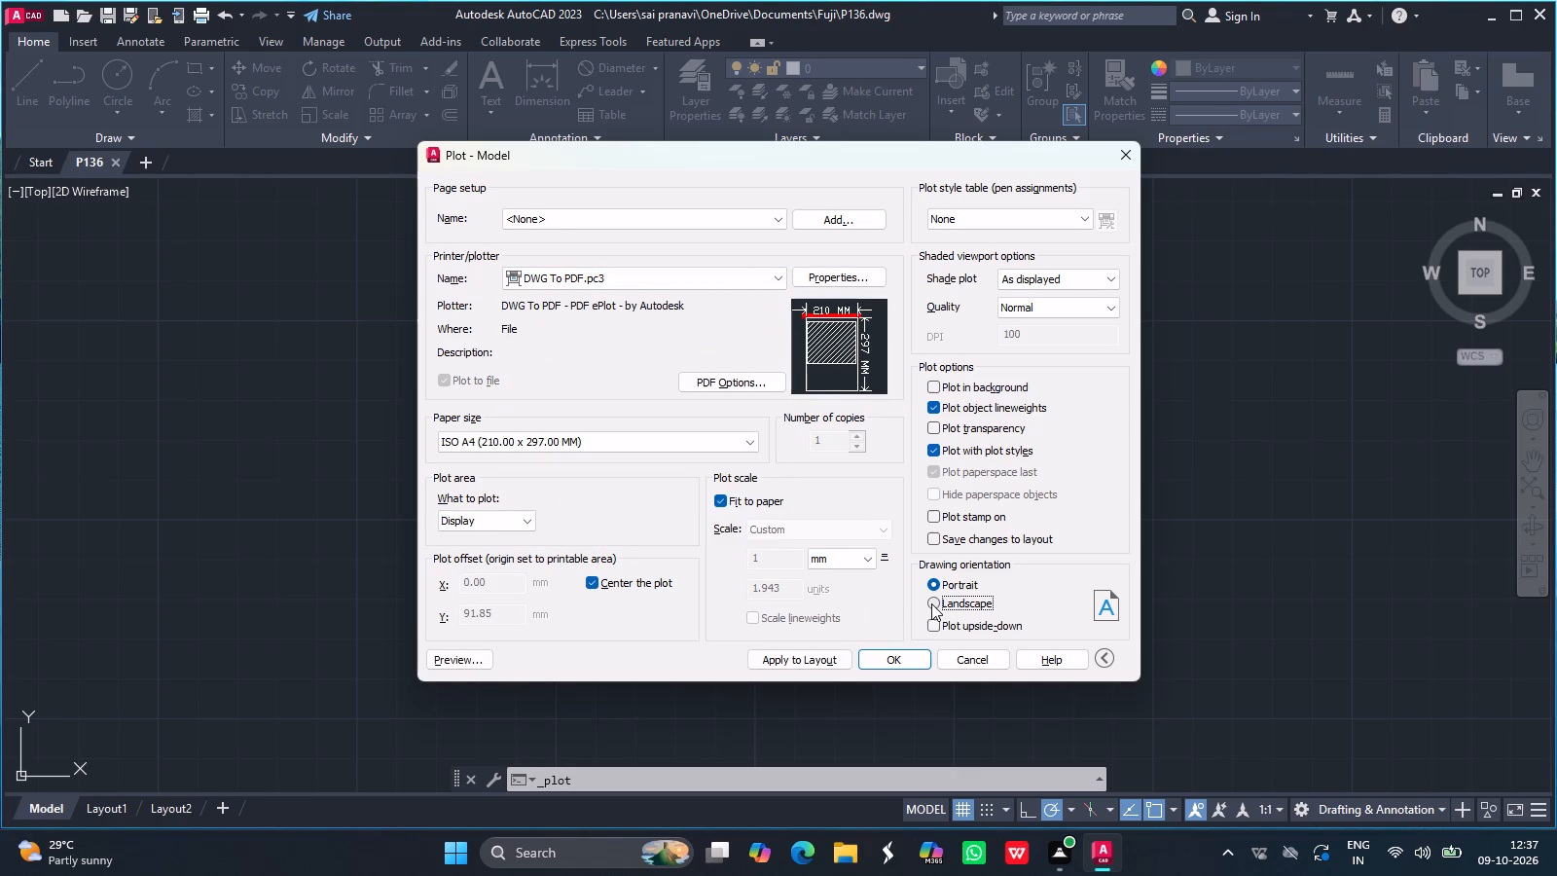
Set the plot area to a window enclosing the whole dimensioned part, including the R48 centreline arc.
left_click(456, 514)
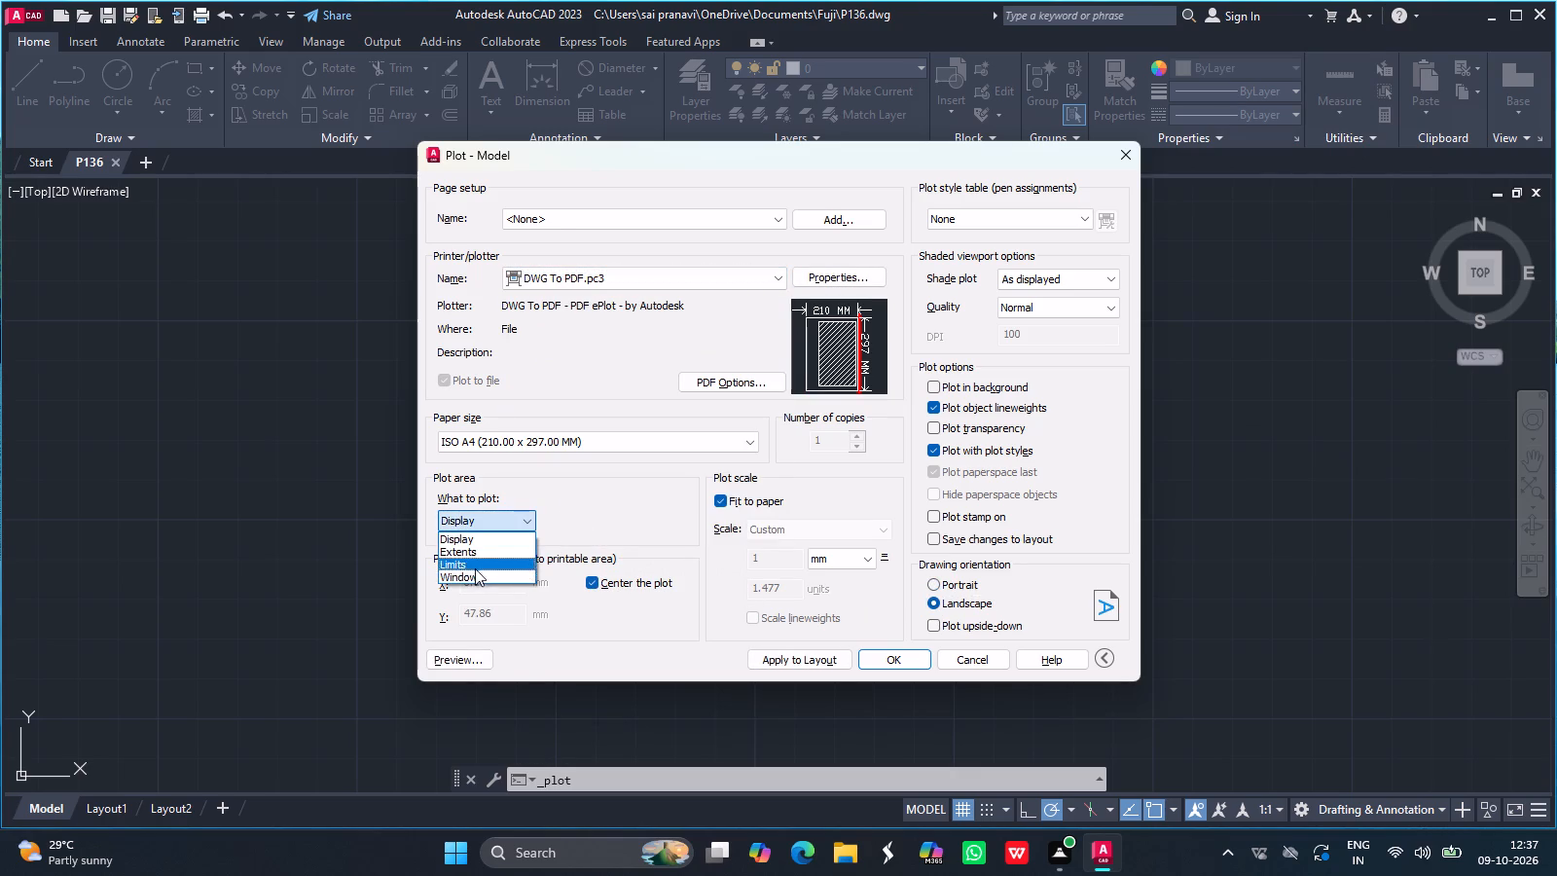
left_click(475, 575)
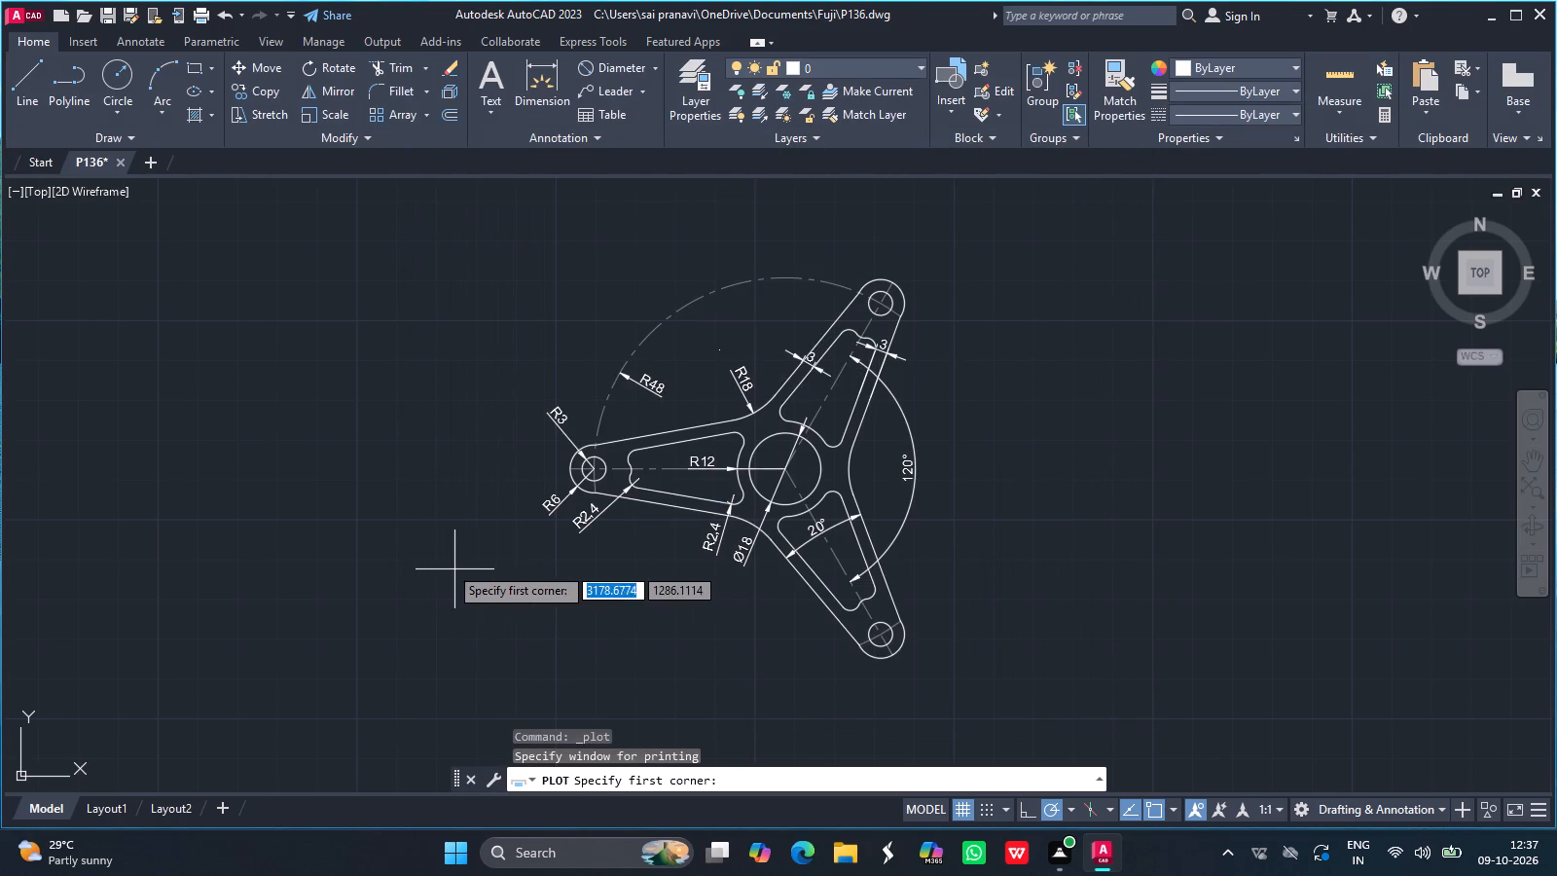
left_click(521, 243)
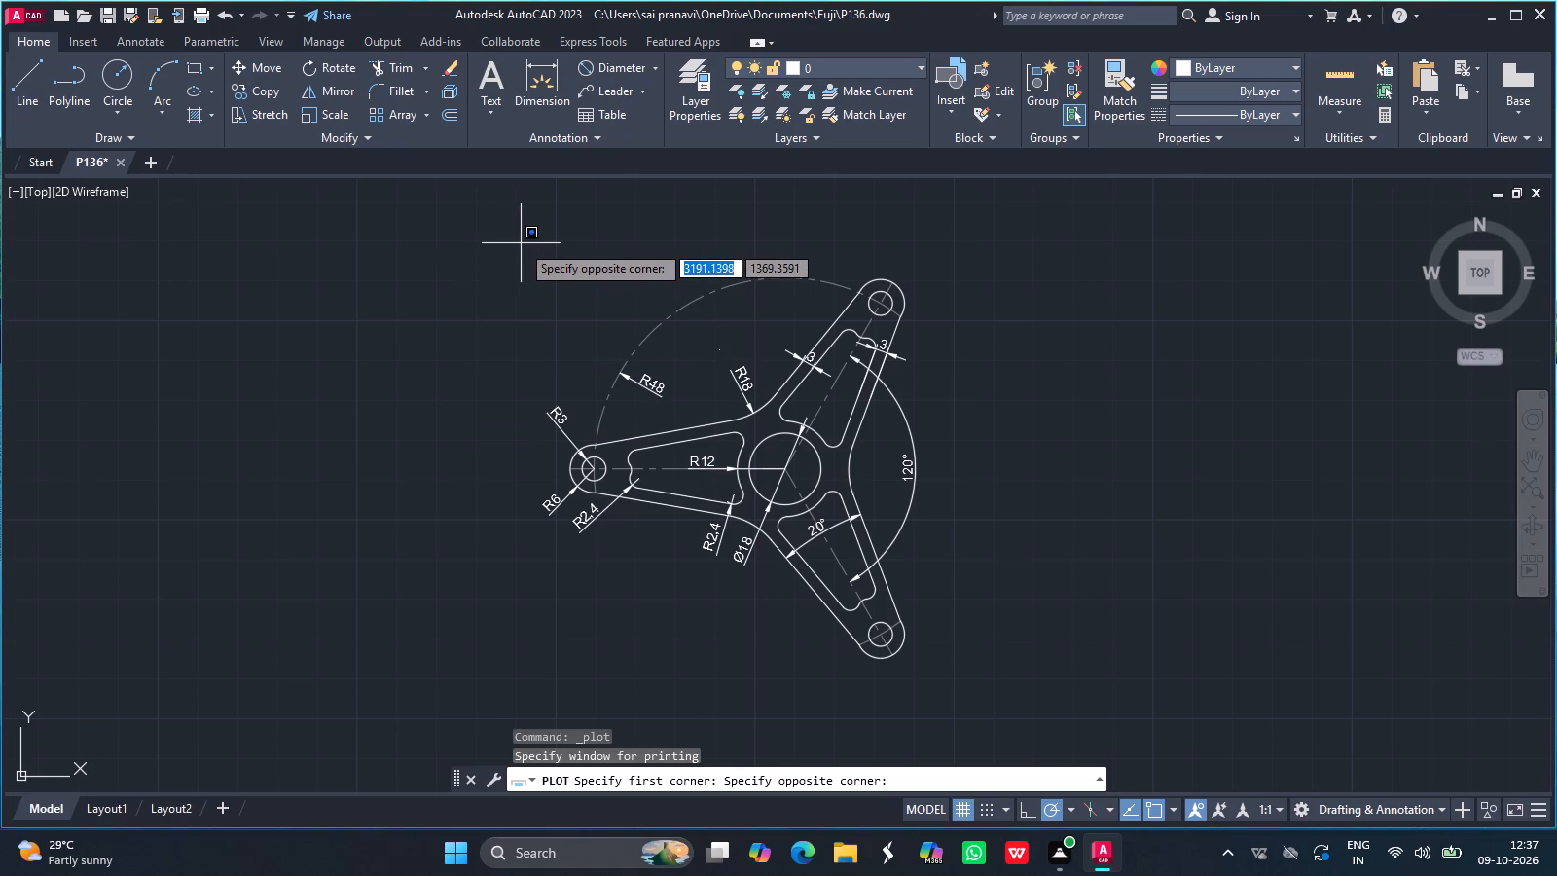
left_click(980, 682)
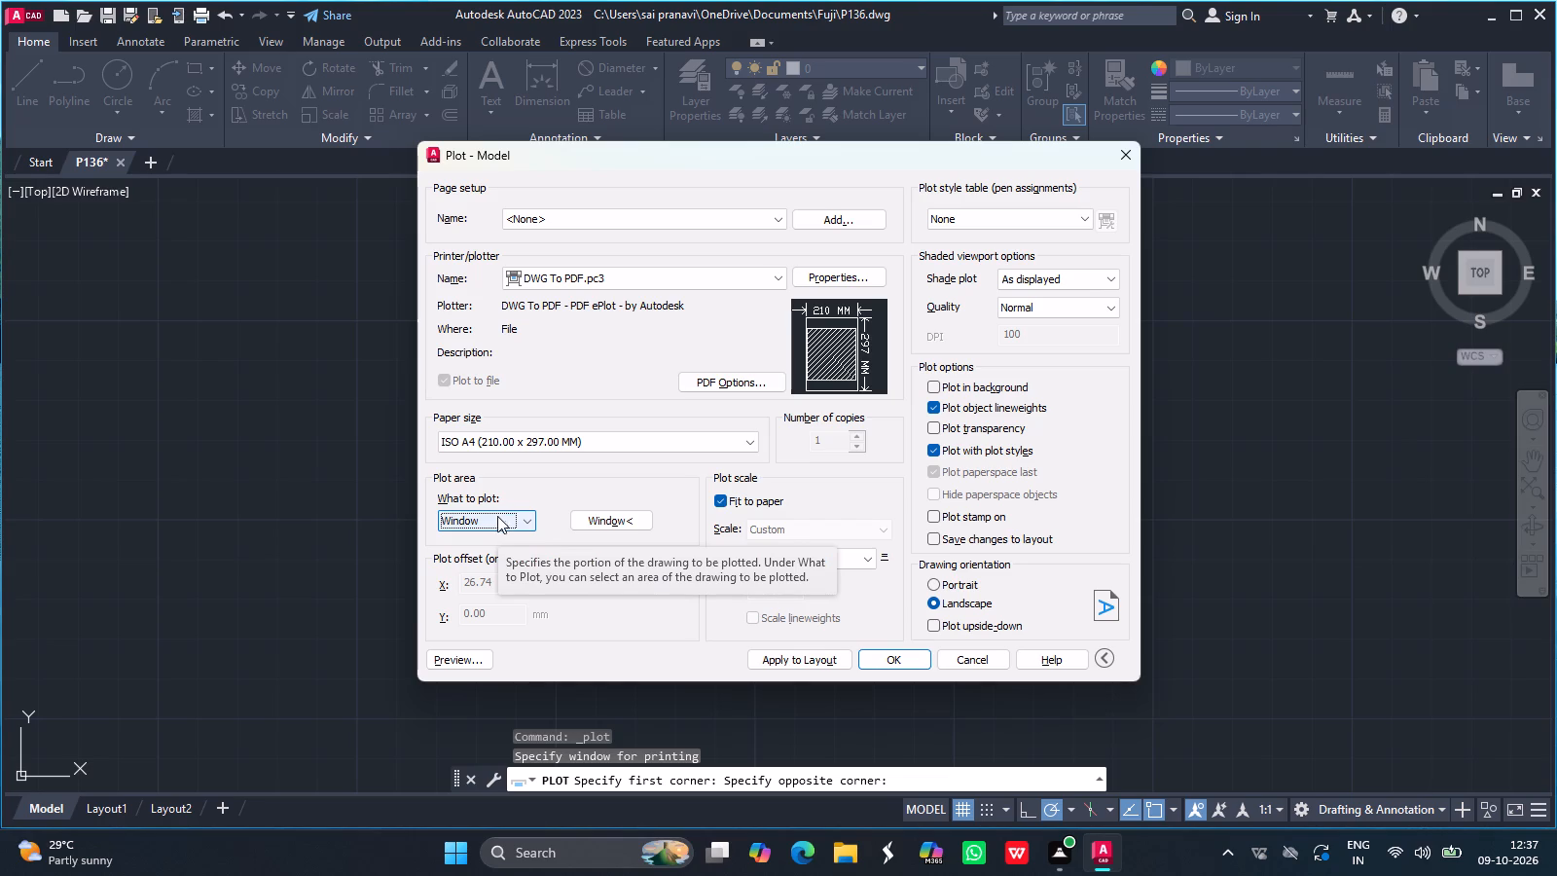
Plot the drawing to the Fuji folder as P136-Model.pdf.
left_click(895, 654)
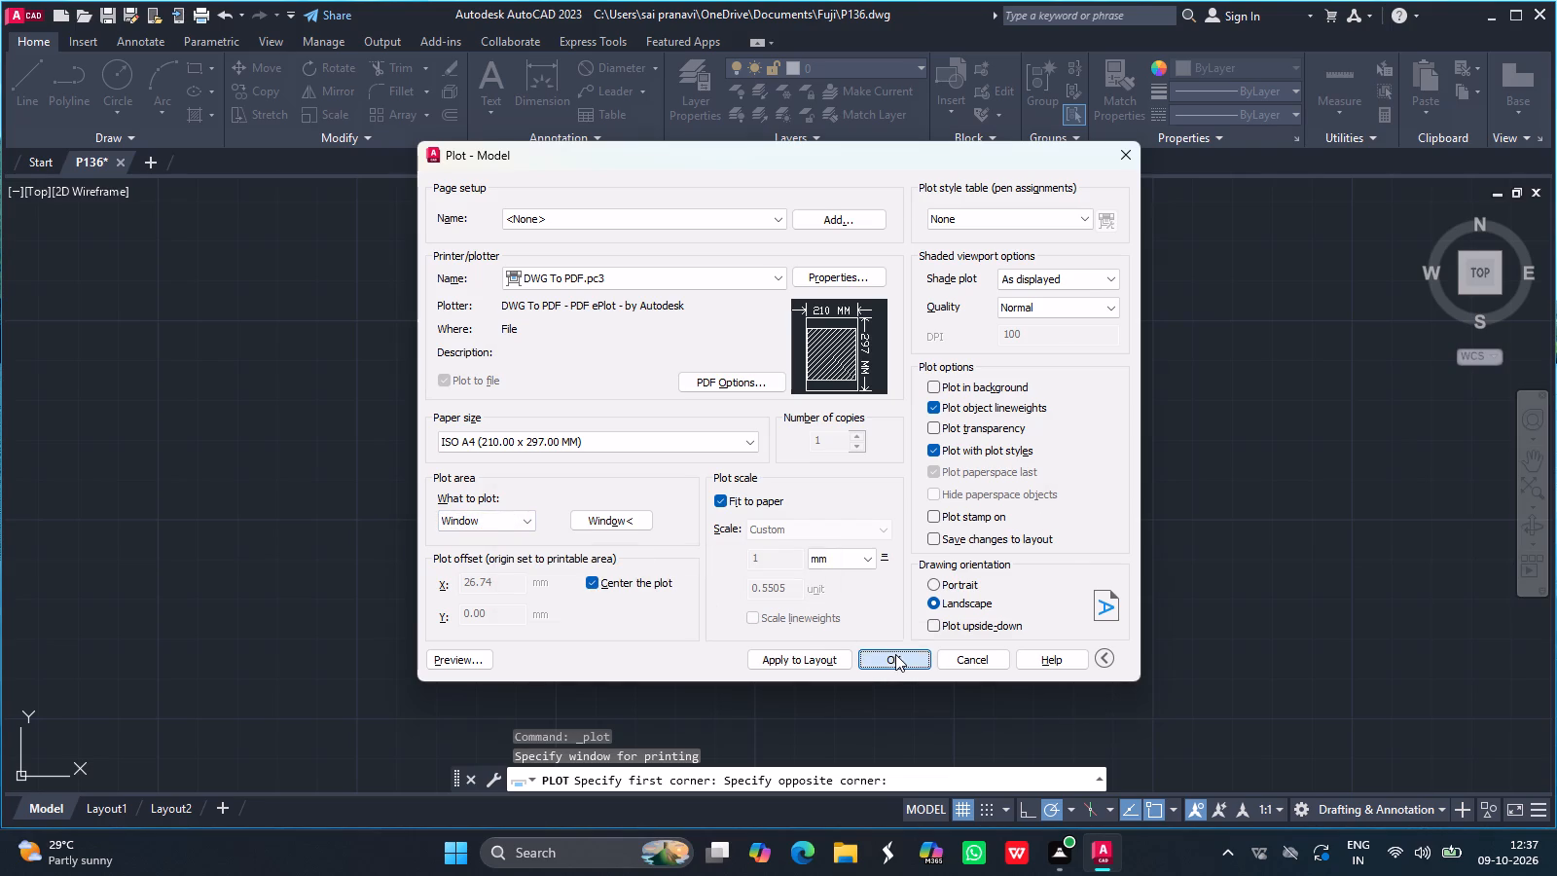
double_click(646, 279)
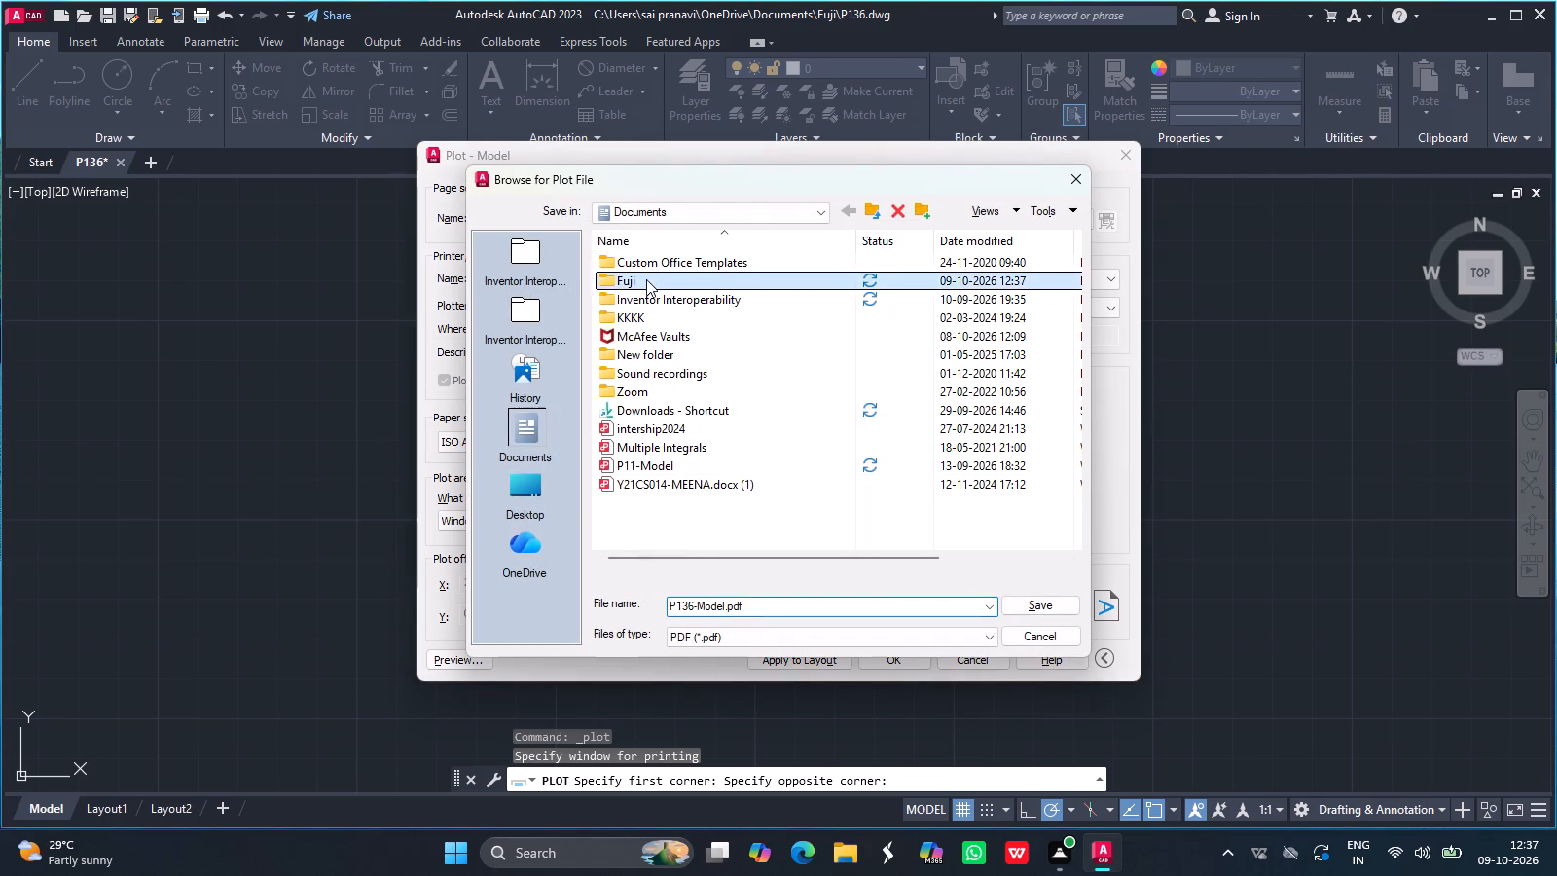
scroll(779, 408, "down", 20)
scroll(779, 408, "down", 20)
scroll(779, 408, "down", 20)
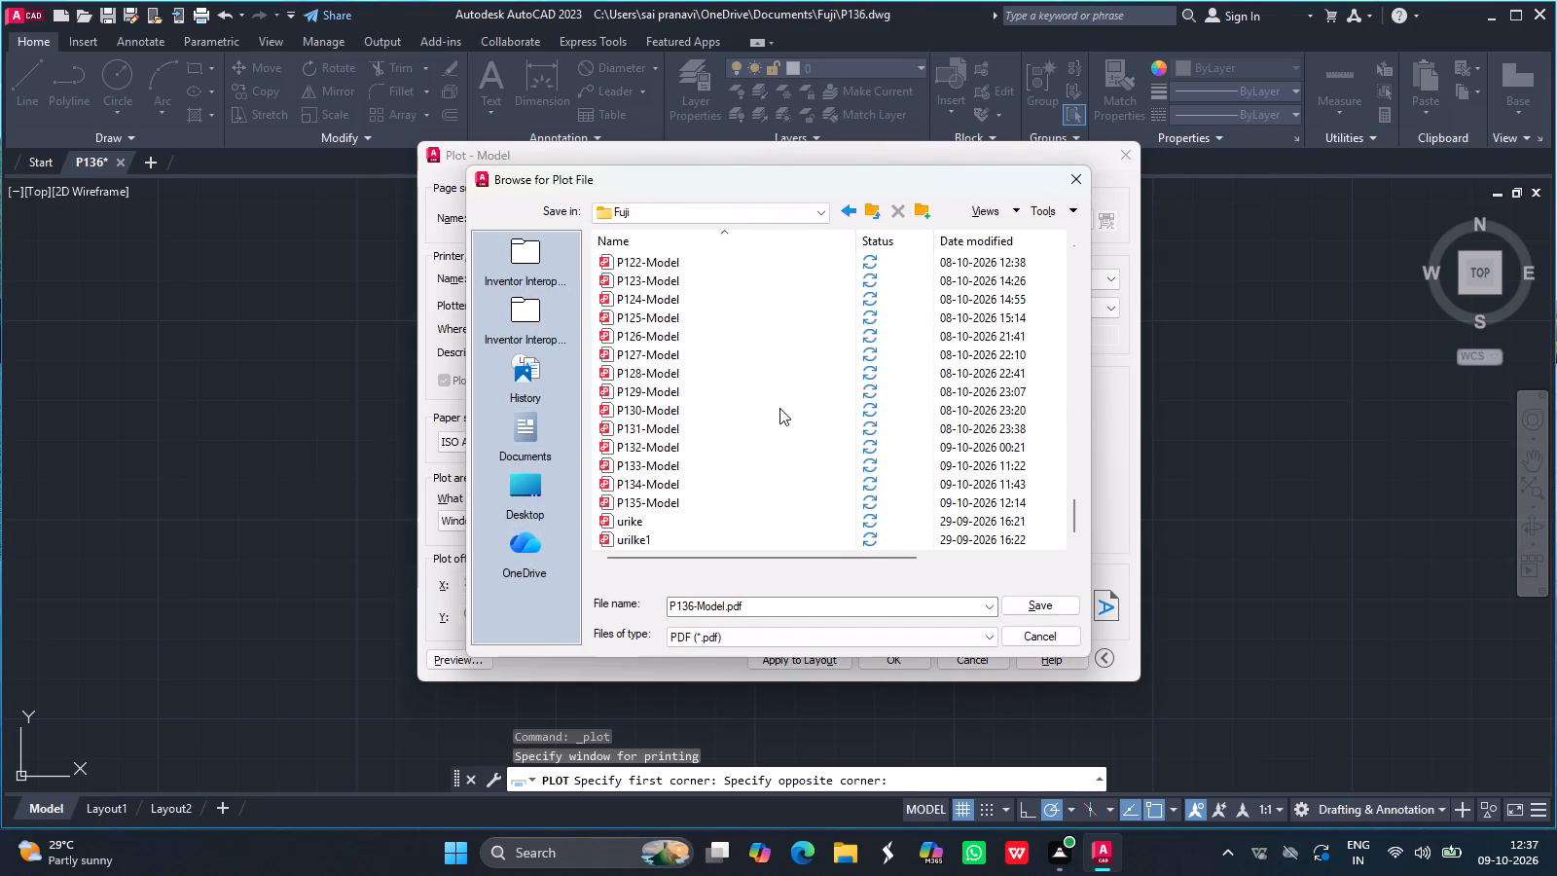
scroll(779, 408, "down", 20)
scroll(779, 408, "down", 20)
scroll(779, 408, "down", 20)
left_click(1043, 609)
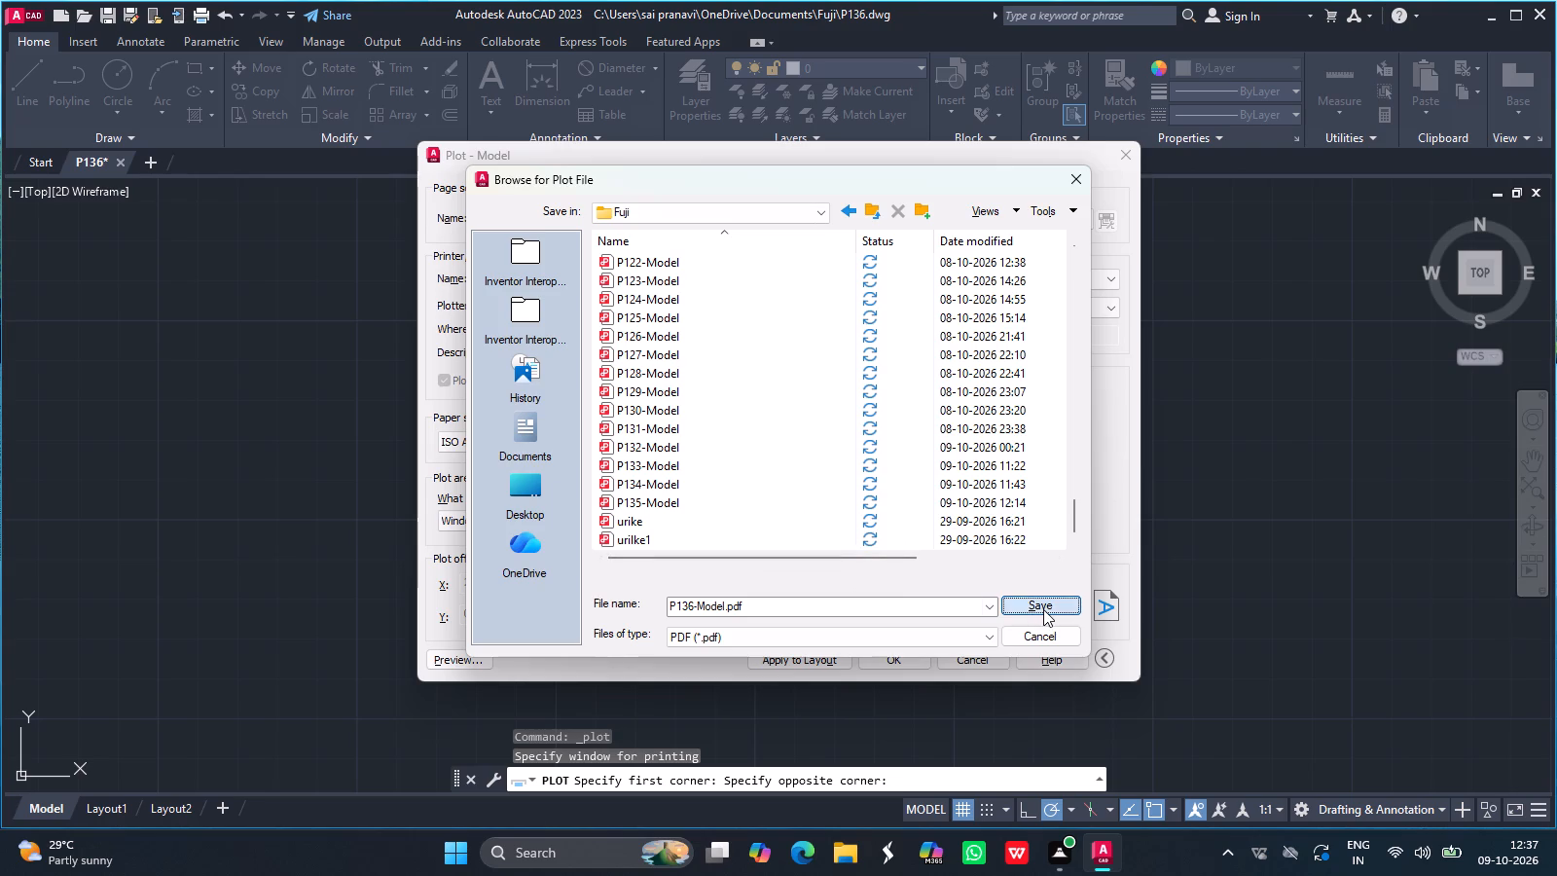